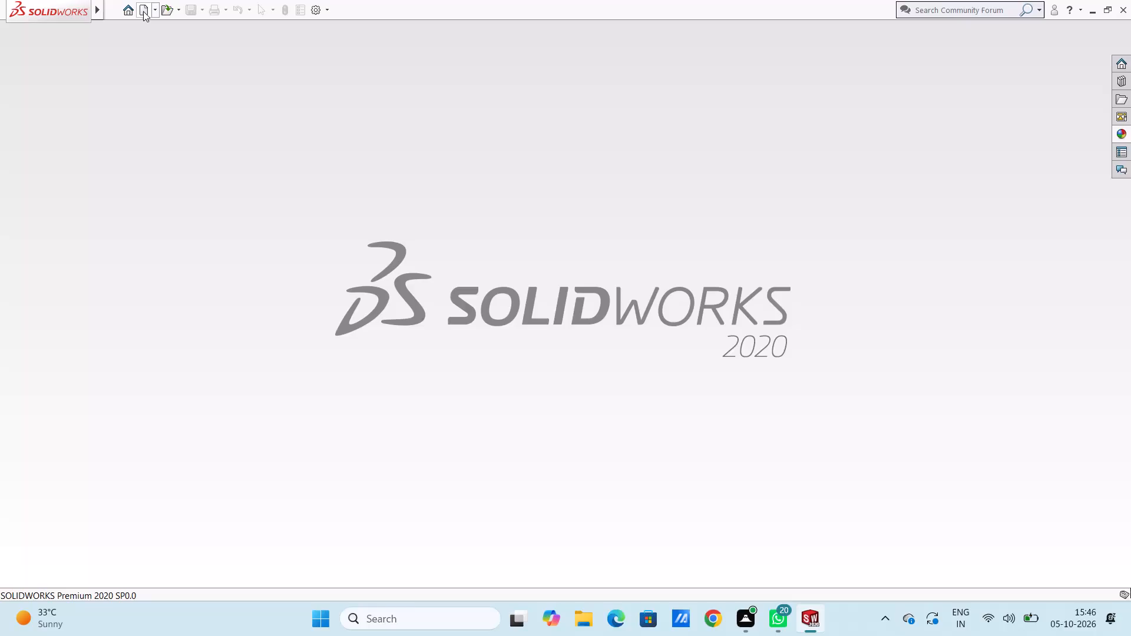
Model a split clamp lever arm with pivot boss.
Create a new part document.
left_click(143, 11)
left_click(464, 463)
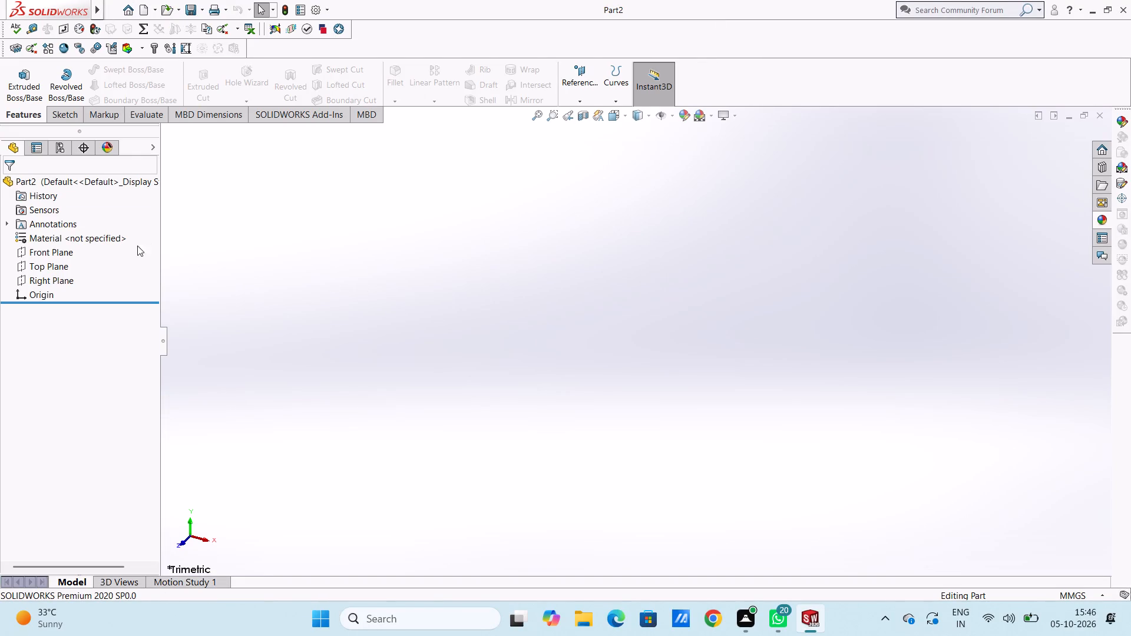
On the Front Plane, sketch two concentric circles centred on the origin, with radii of about 41 mm and 21 mm.
left_click(60, 256)
left_click(75, 240)
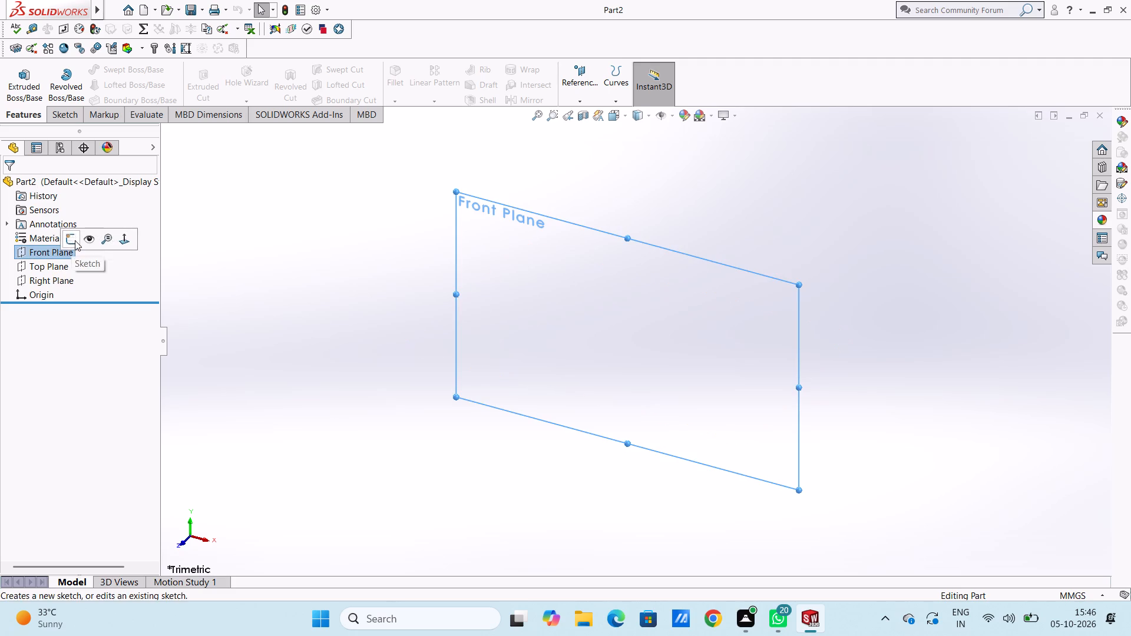
left_click(244, 275)
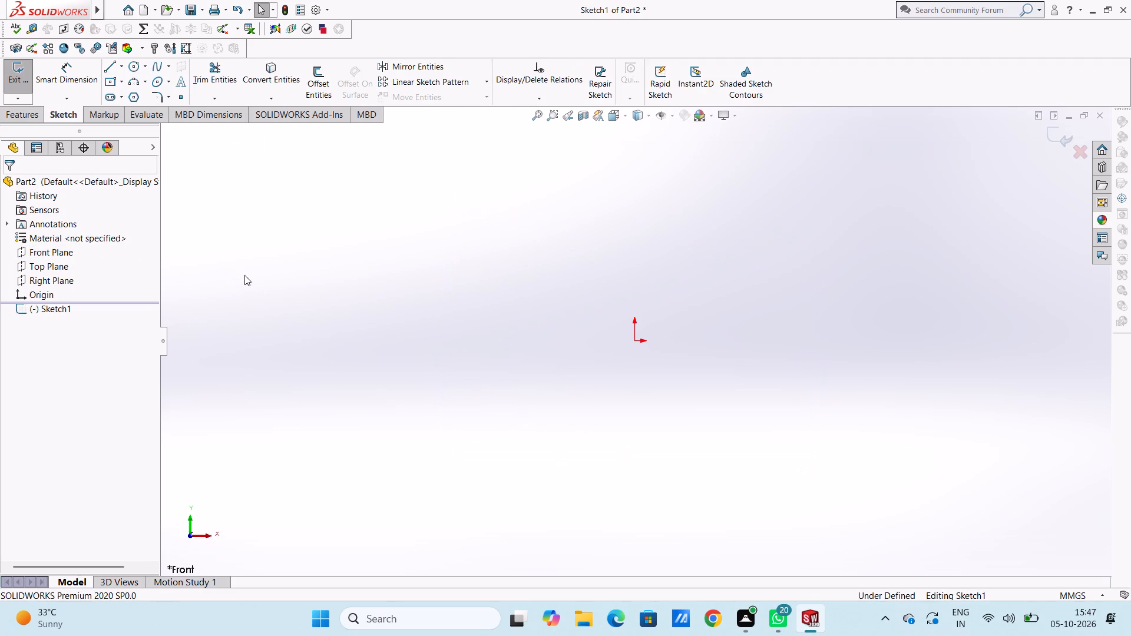
left_click(132, 70)
left_click(633, 341)
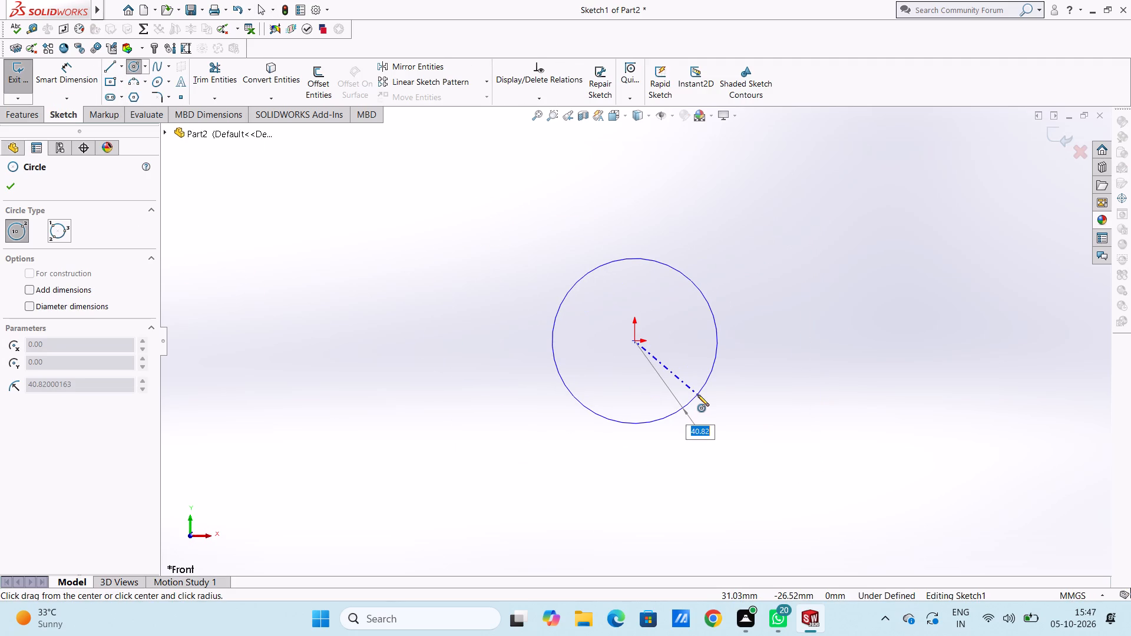
left_click(697, 395)
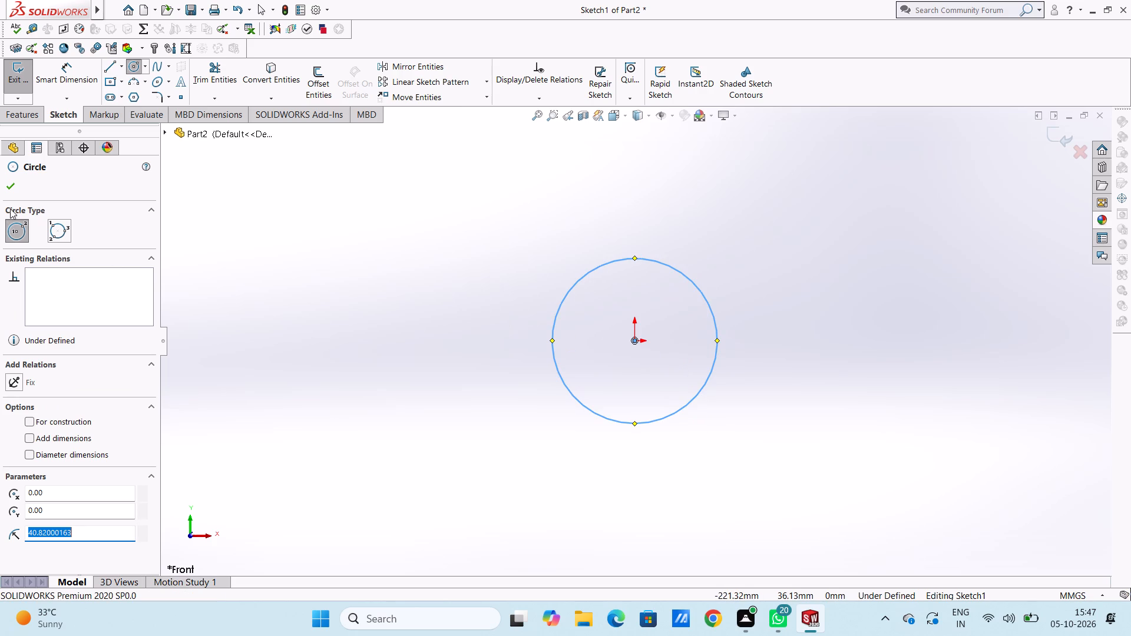
left_click(15, 184)
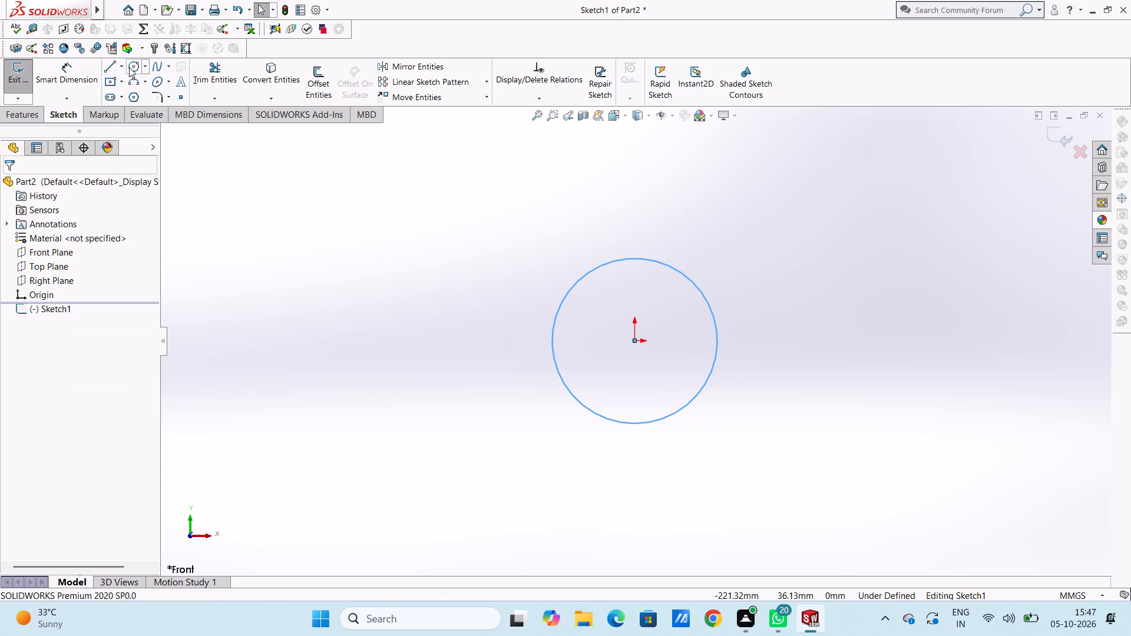
left_click(129, 67)
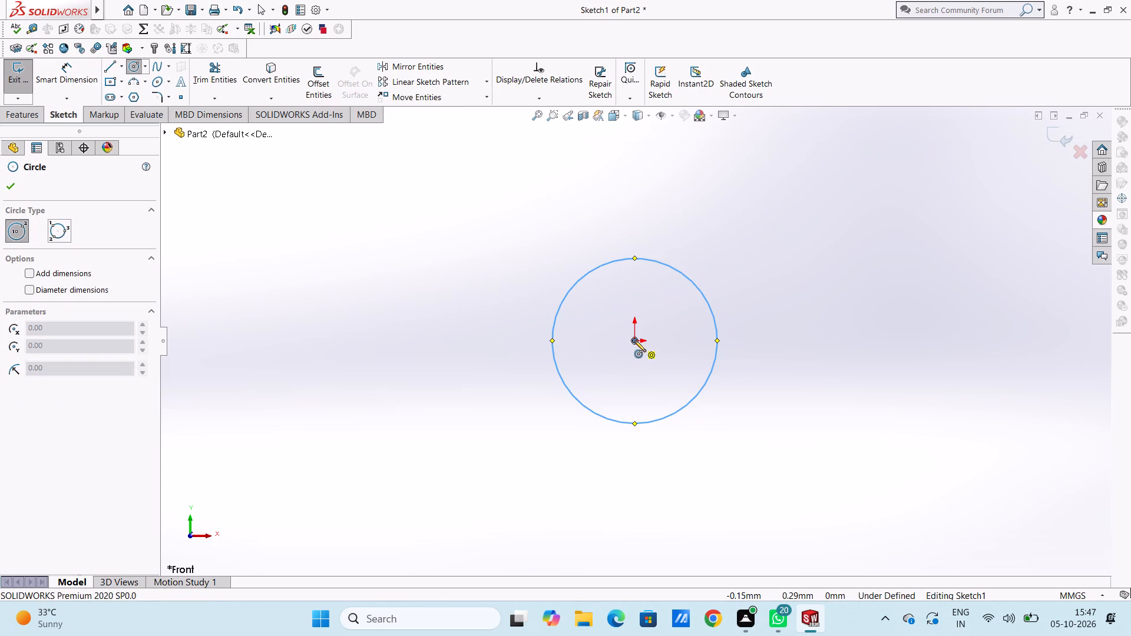
left_click(634, 340)
left_click(652, 380)
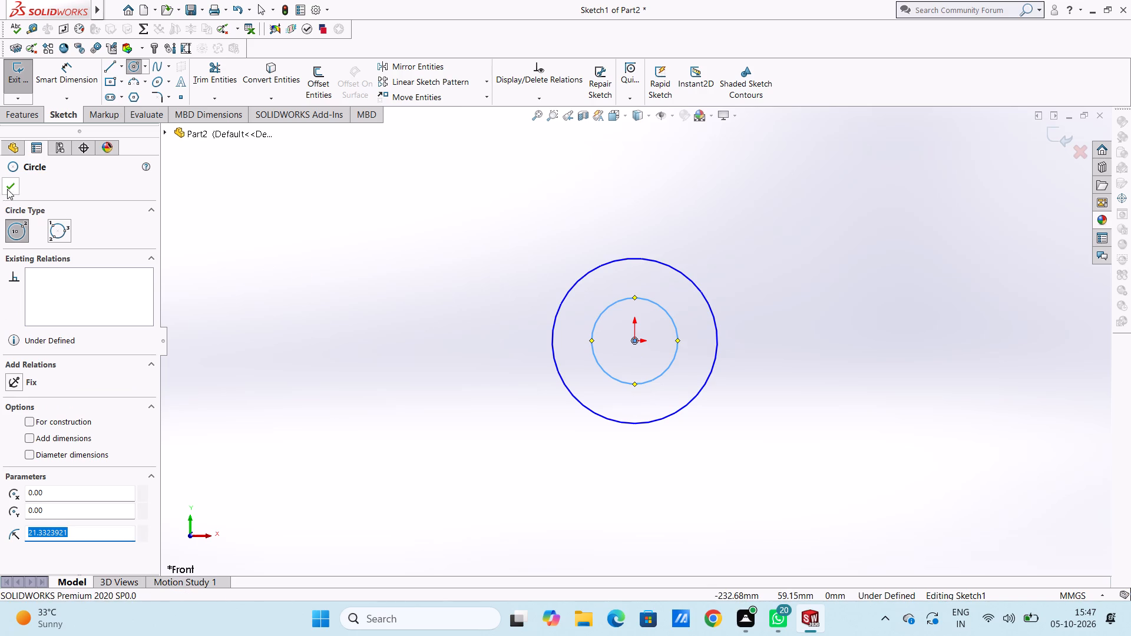
left_click(8, 188)
Dimension the outer circle's diameter to 64 mm.
left_click(72, 57)
left_click(73, 78)
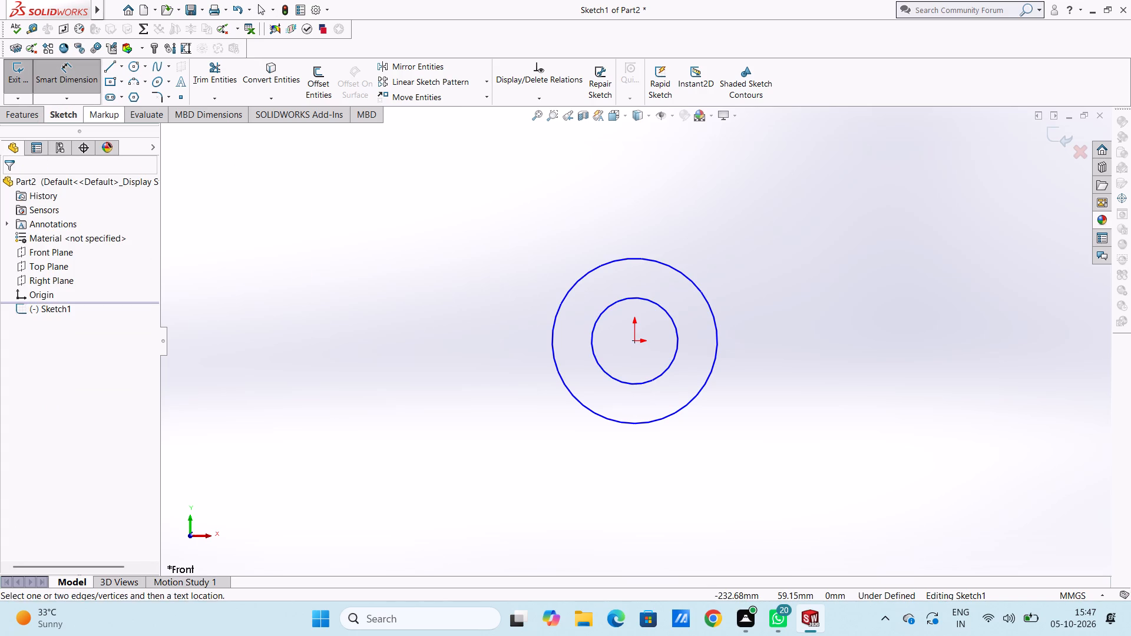
left_click(552, 337)
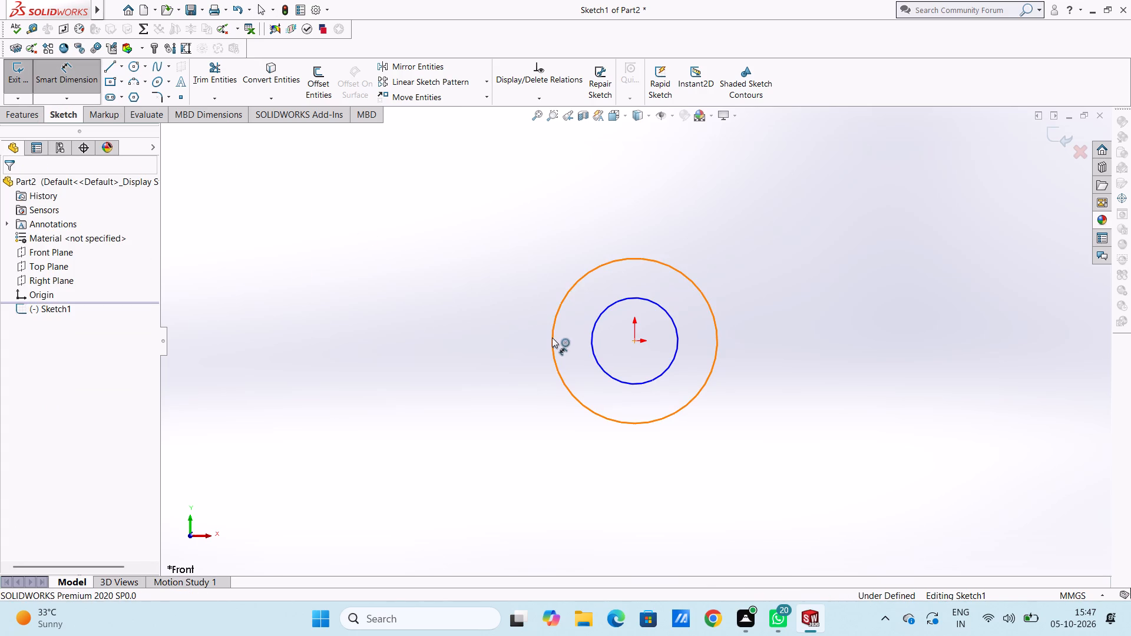
left_click(432, 233)
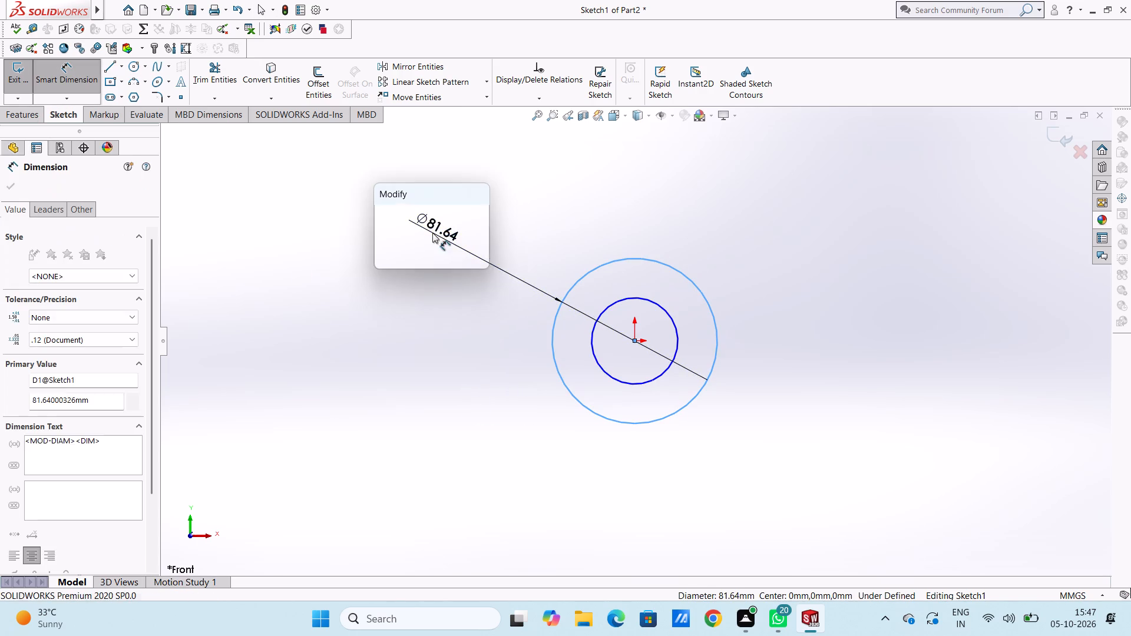
type("64")
key("Return")
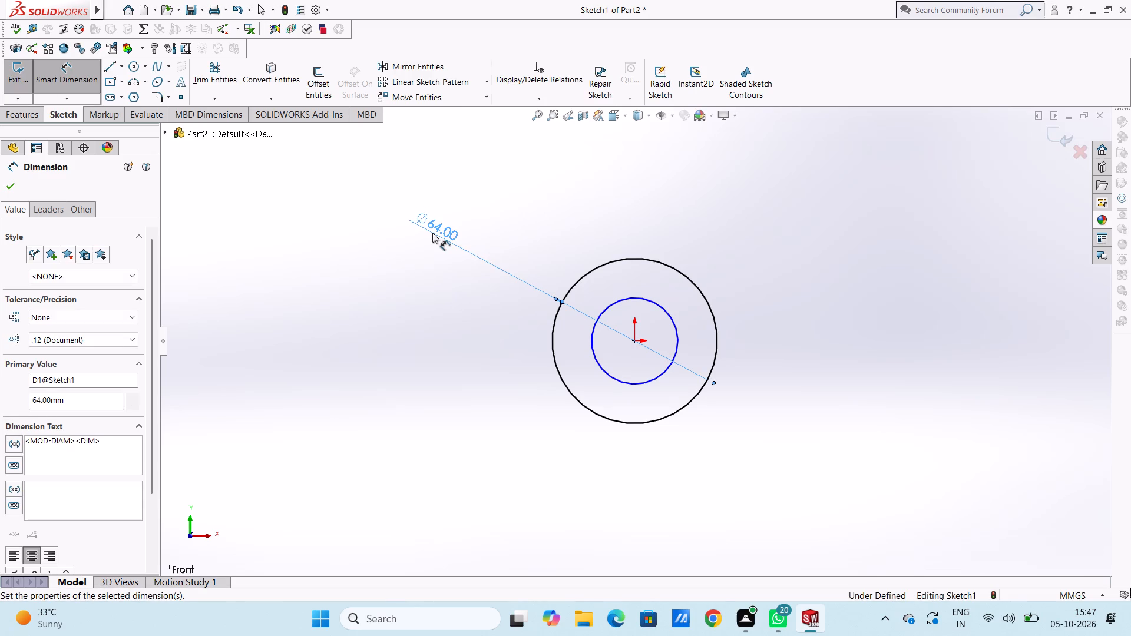
left_click(434, 300)
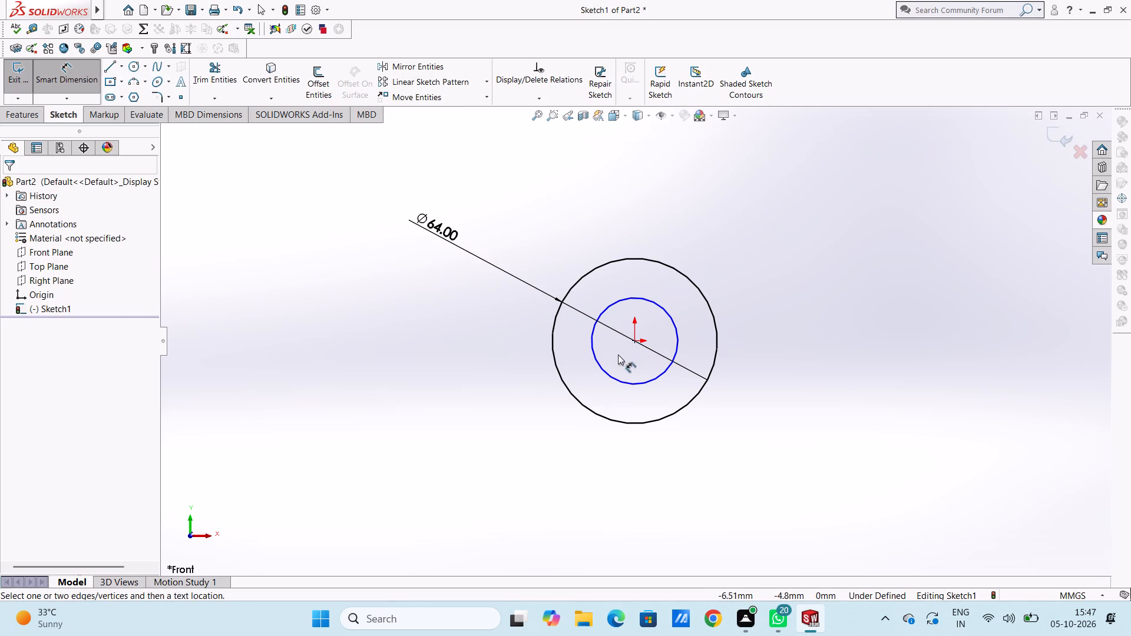
Dimension the inner circle's diameter to 96 mm.
left_click(606, 376)
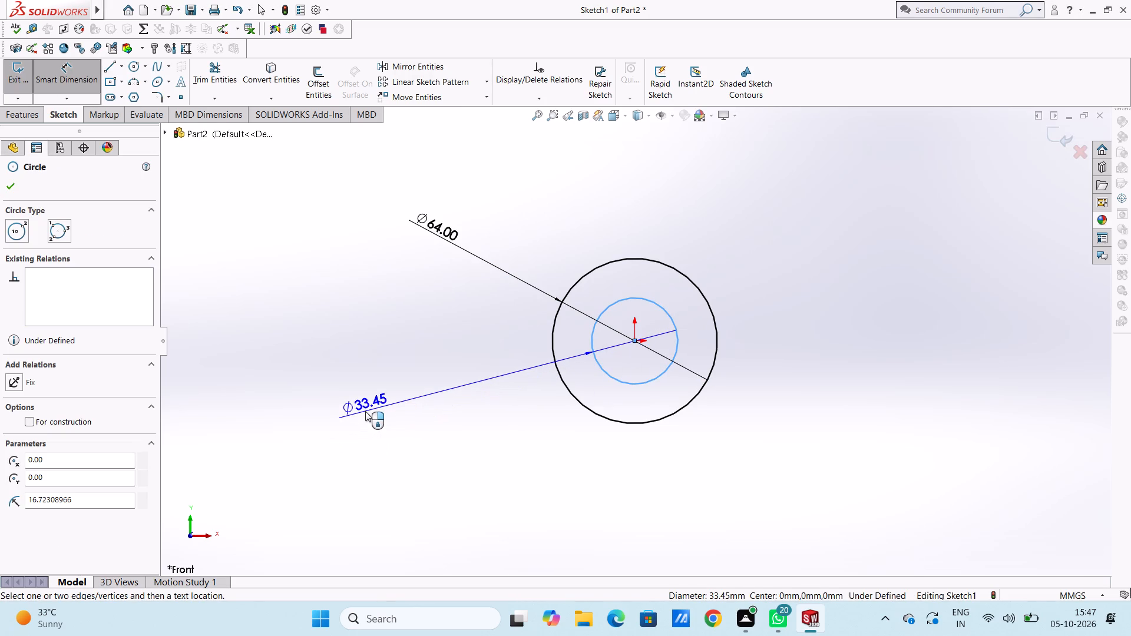
left_click(365, 411)
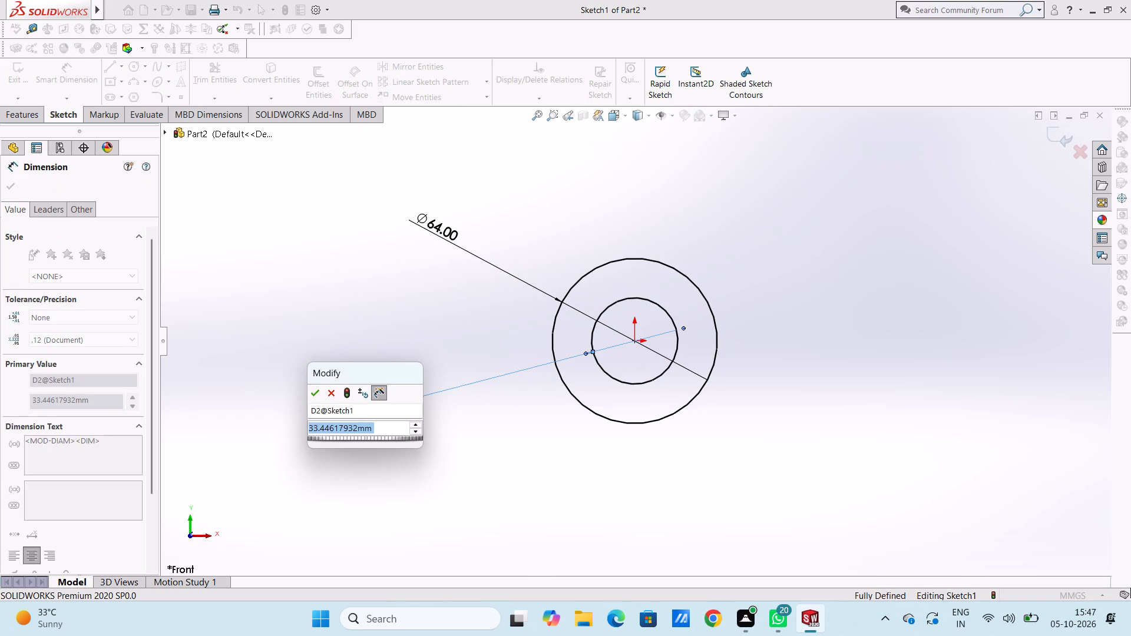
type("96")
key("Return")
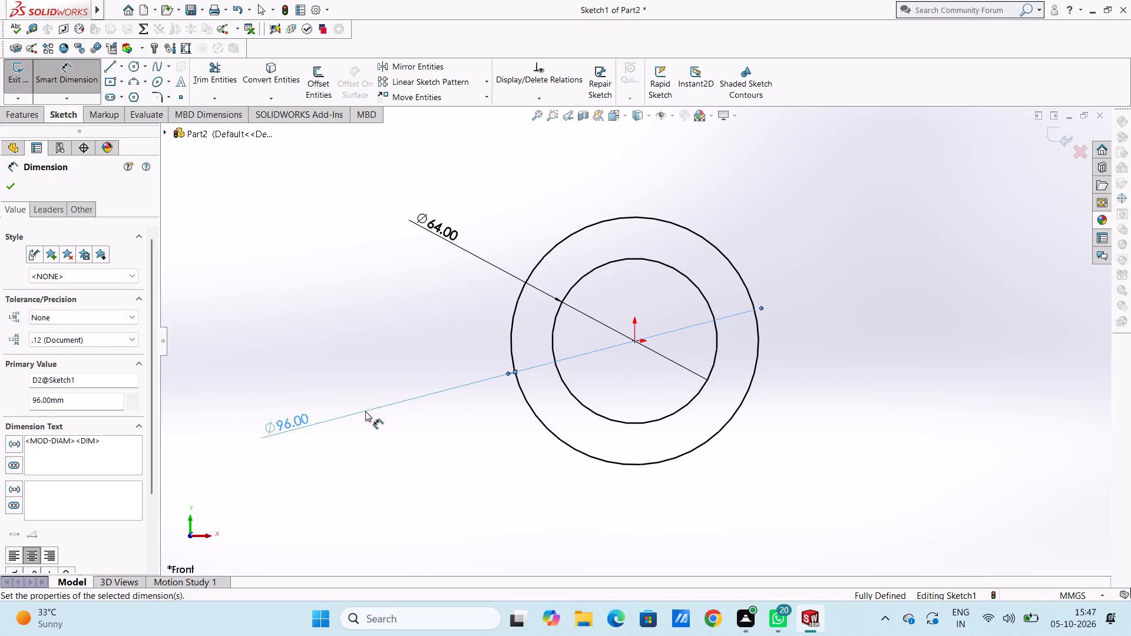
left_click(396, 354)
scroll(396, 354, "up", 3)
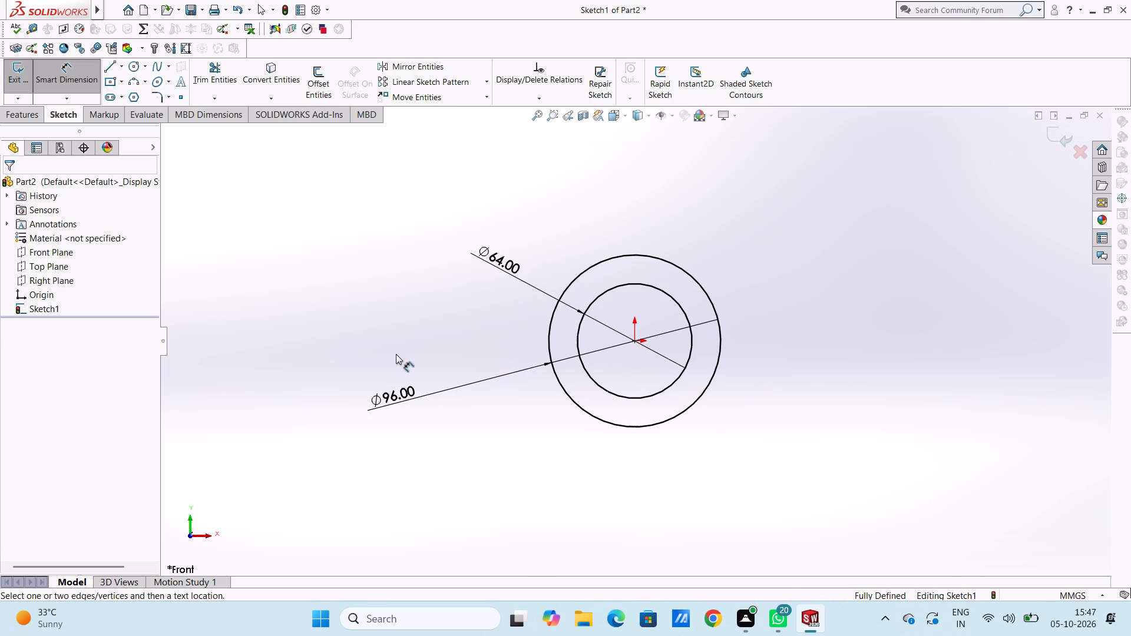
left_click(56, 82)
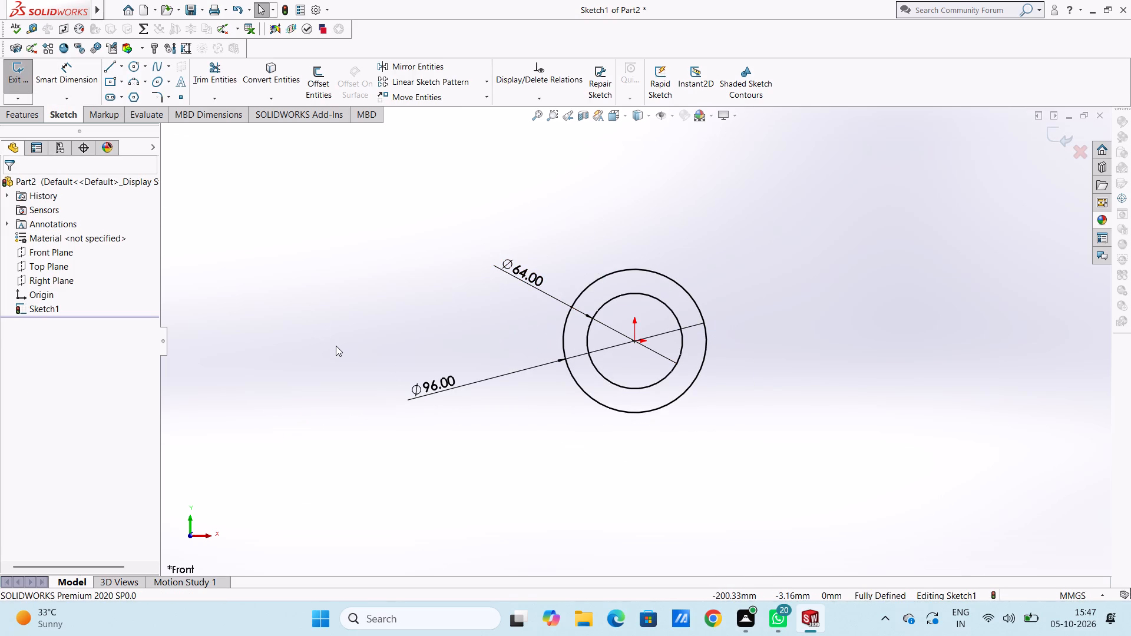
Draw a vertical 48 mm line from the origin down to the bottom of the 96 mm circle.
key("ctrl+1")
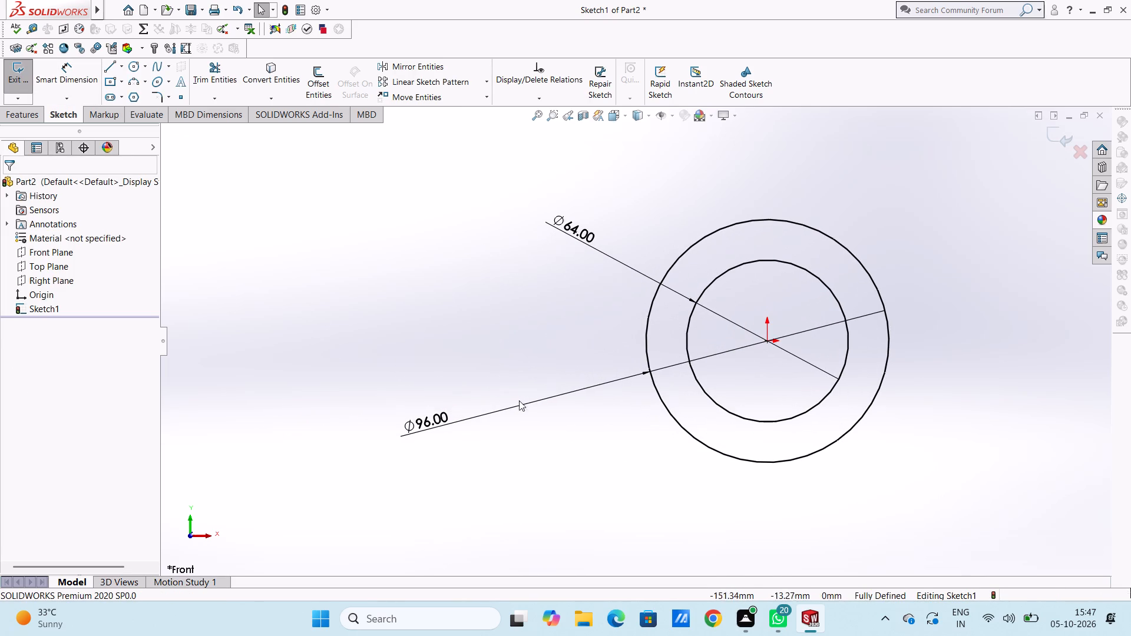
scroll(924, 377, "down", 1)
scroll(924, 377, "up", 3)
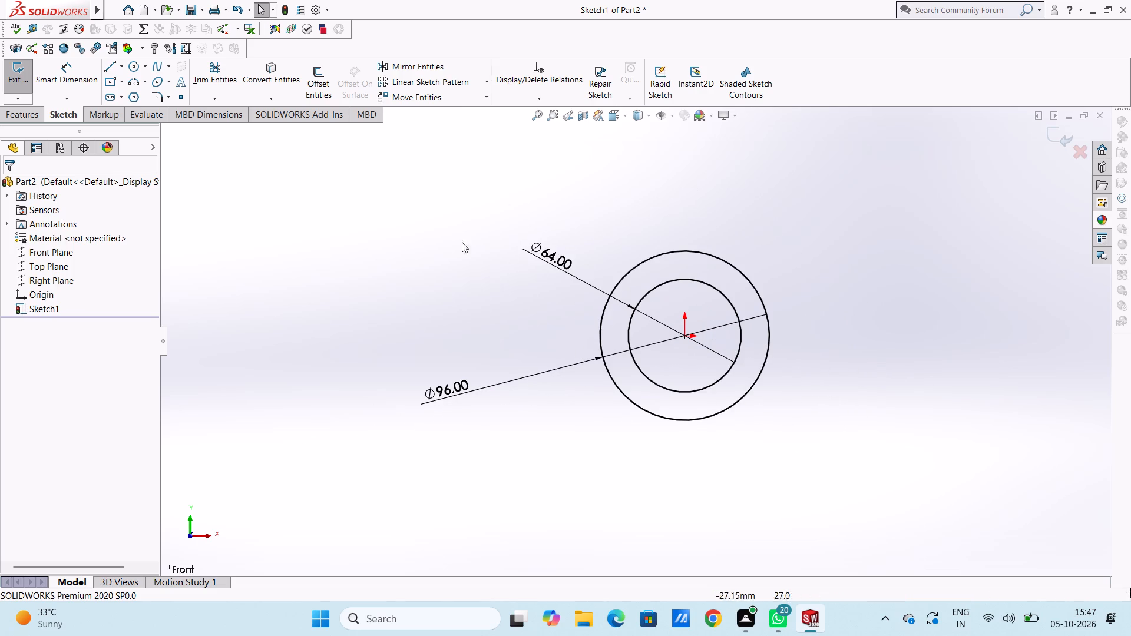
left_click(111, 68)
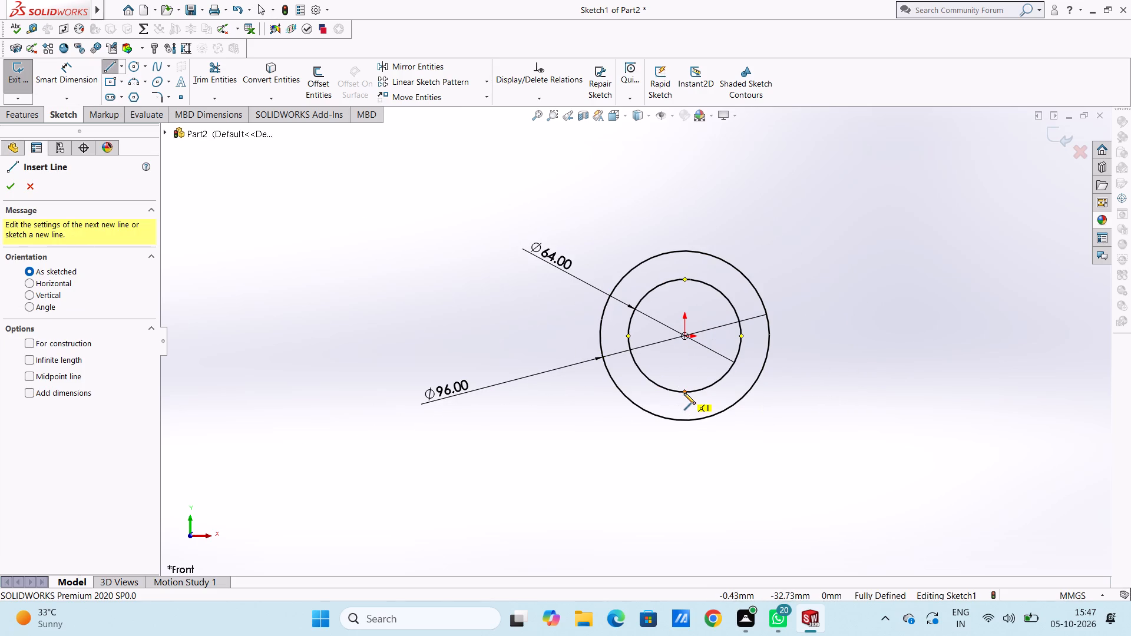
left_click(683, 336)
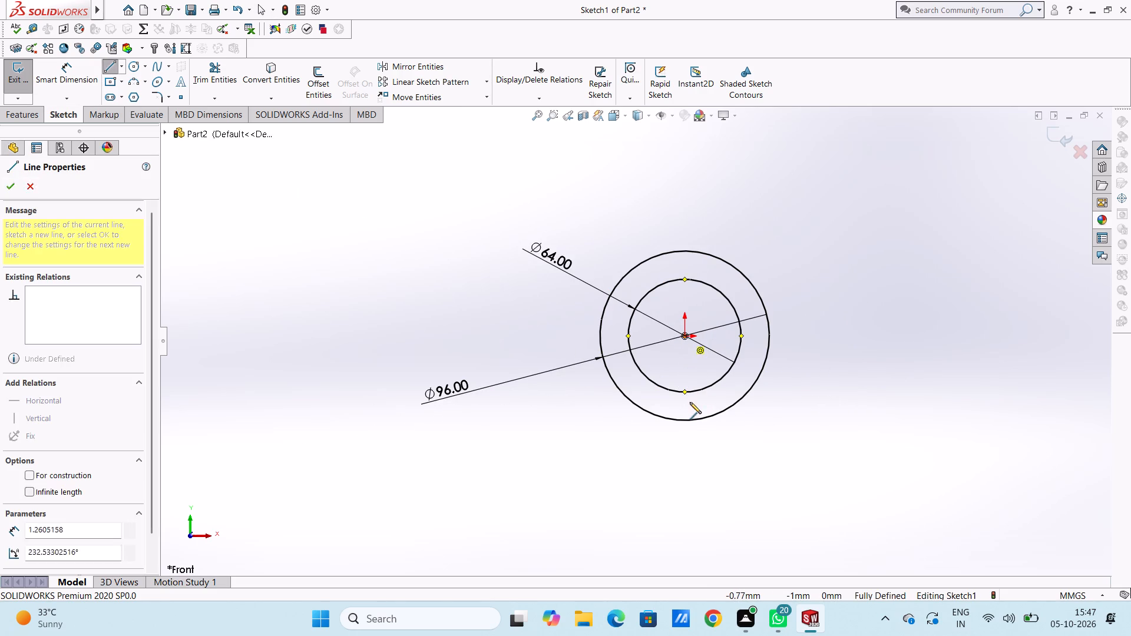
left_click(684, 422)
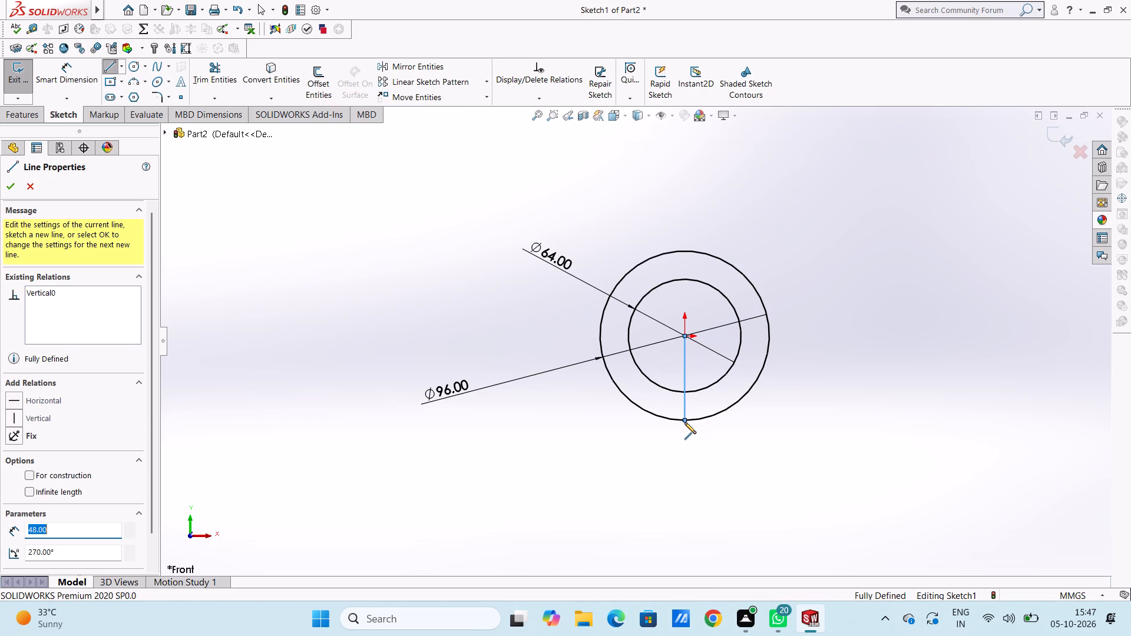
key("Escape")
key("Escape")
key("Escape")
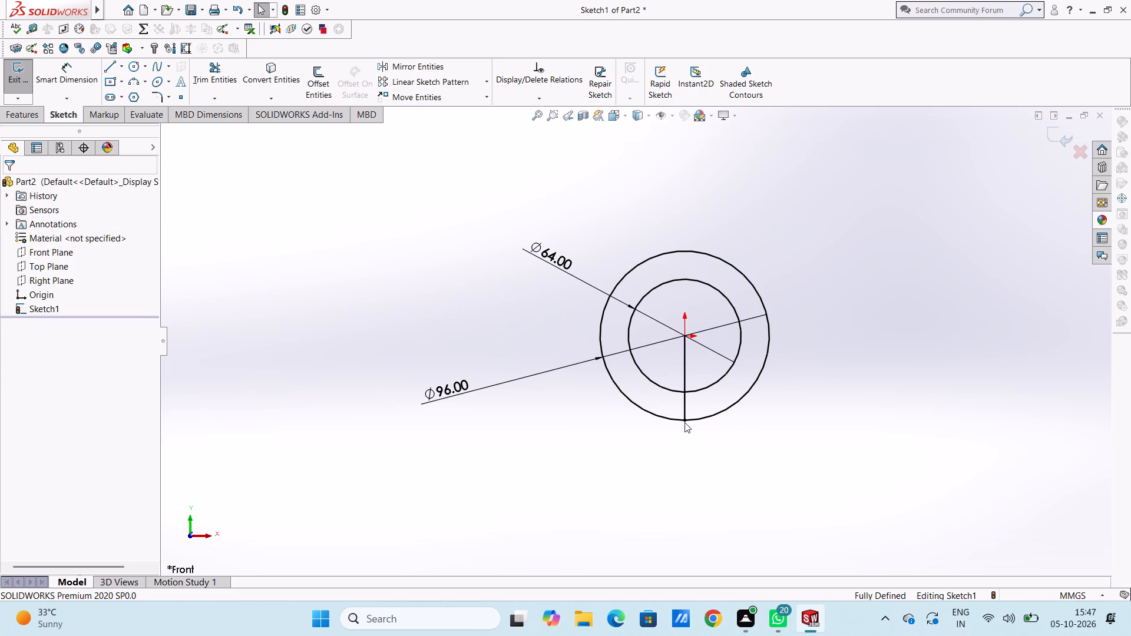
Offset the vertical line by 3 mm to both sides, with dimensions added.
left_click(322, 82)
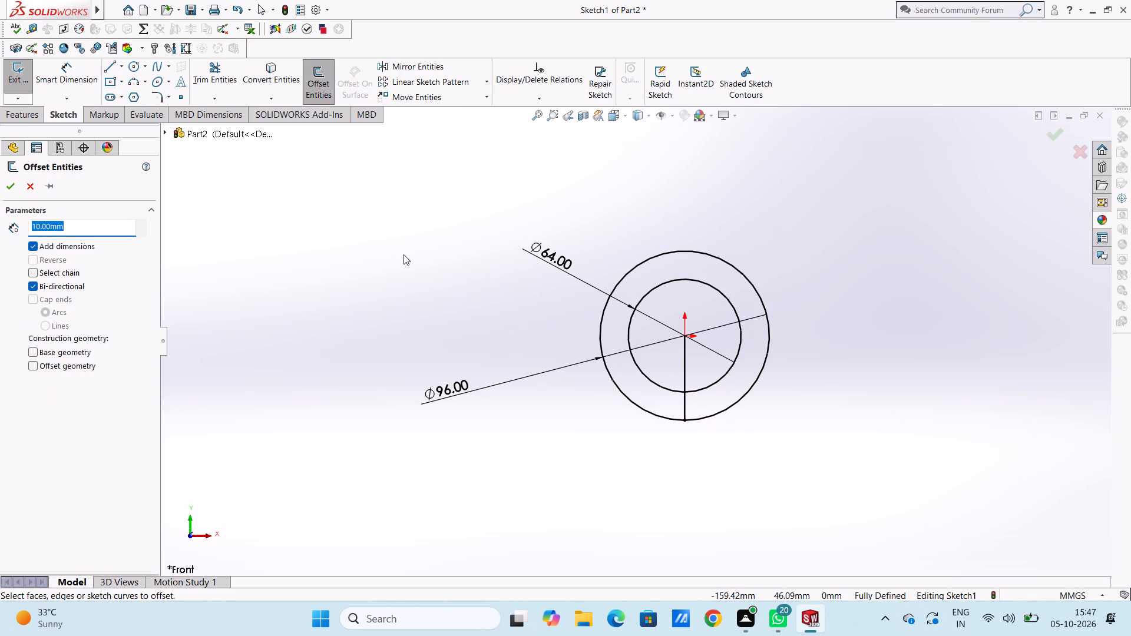
key("3")
key("Return")
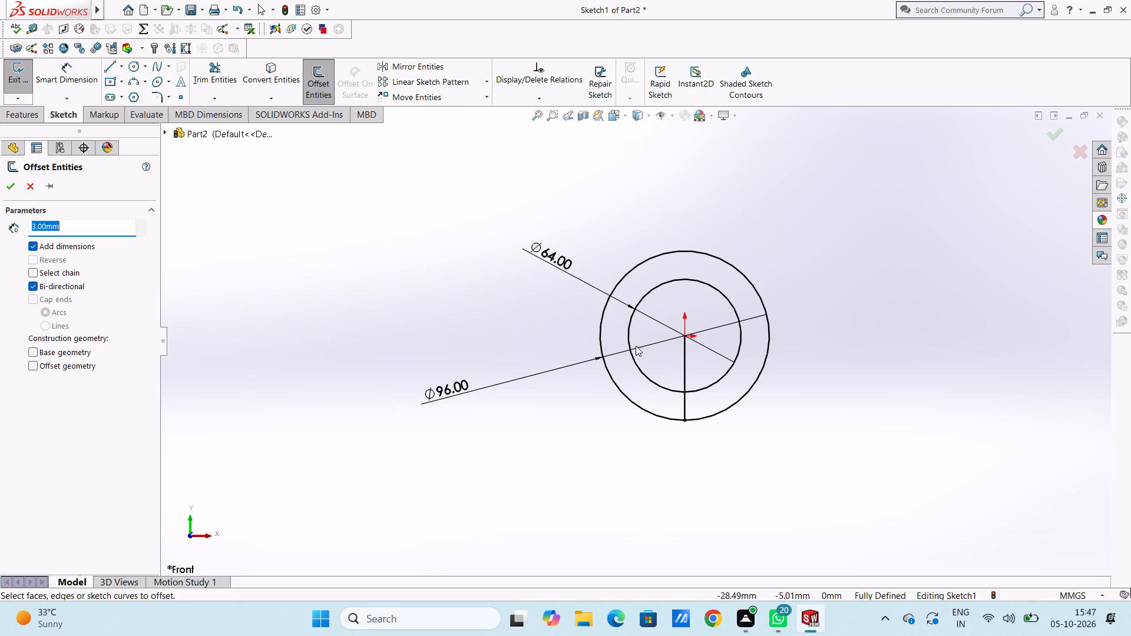
left_click(685, 374)
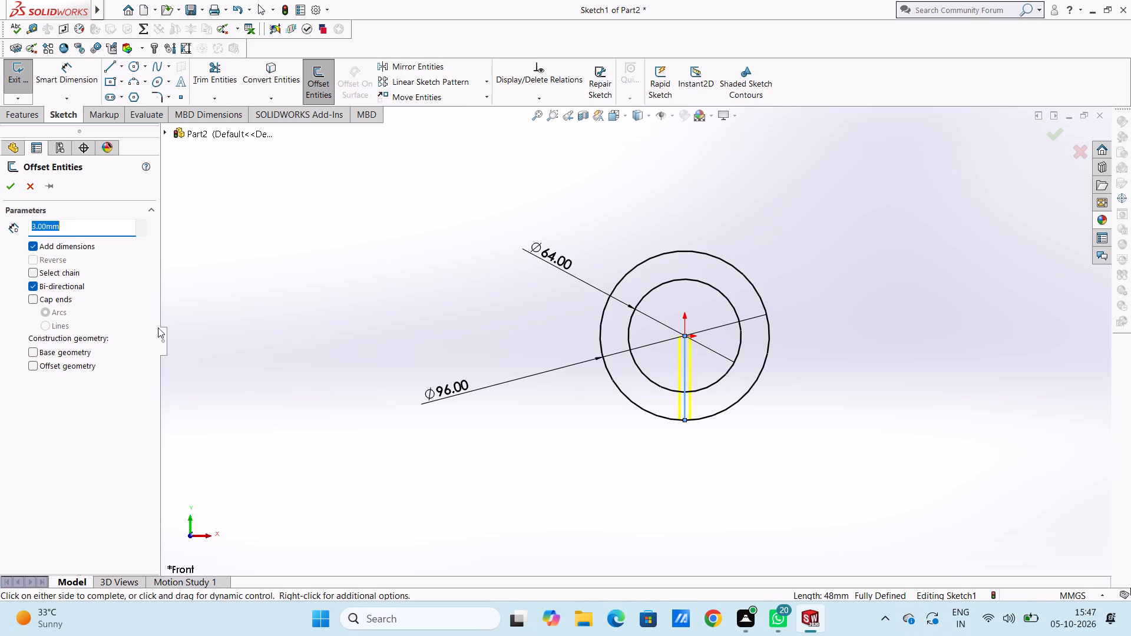
left_click(12, 186)
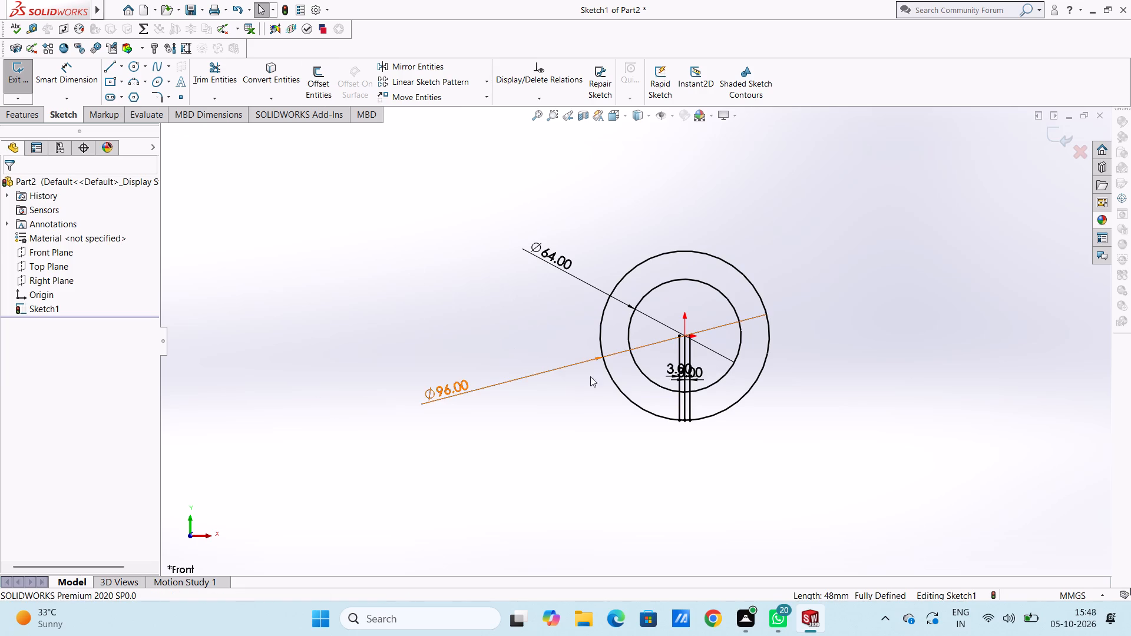
Delete the original vertical centre line between the two offset lines.
scroll(746, 432, "down", 2)
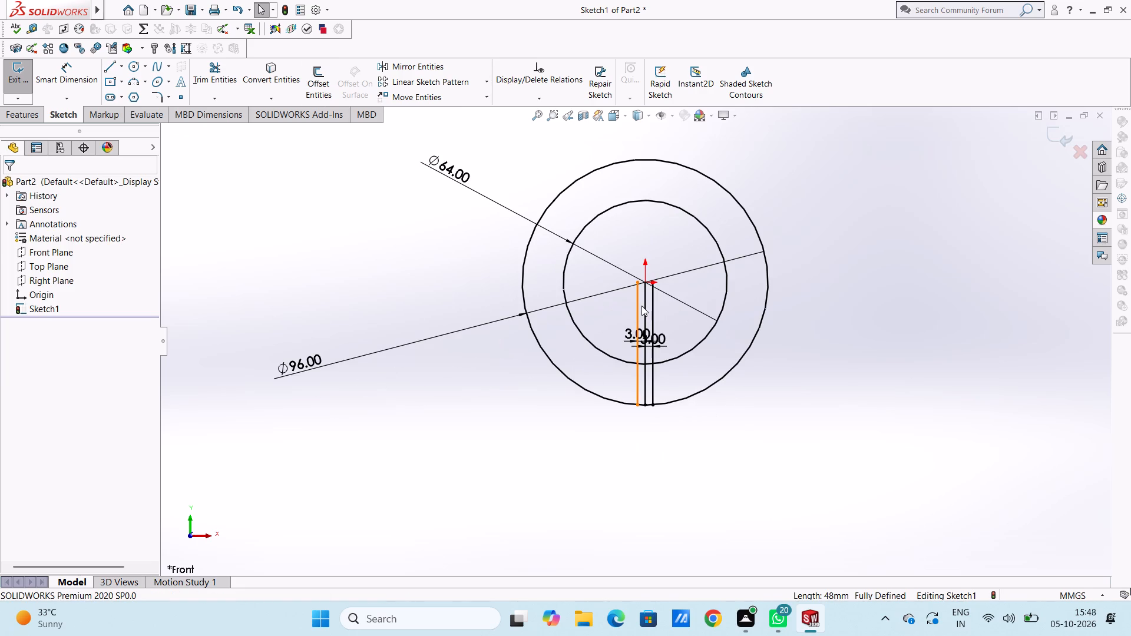
left_click(642, 306)
key("Delete")
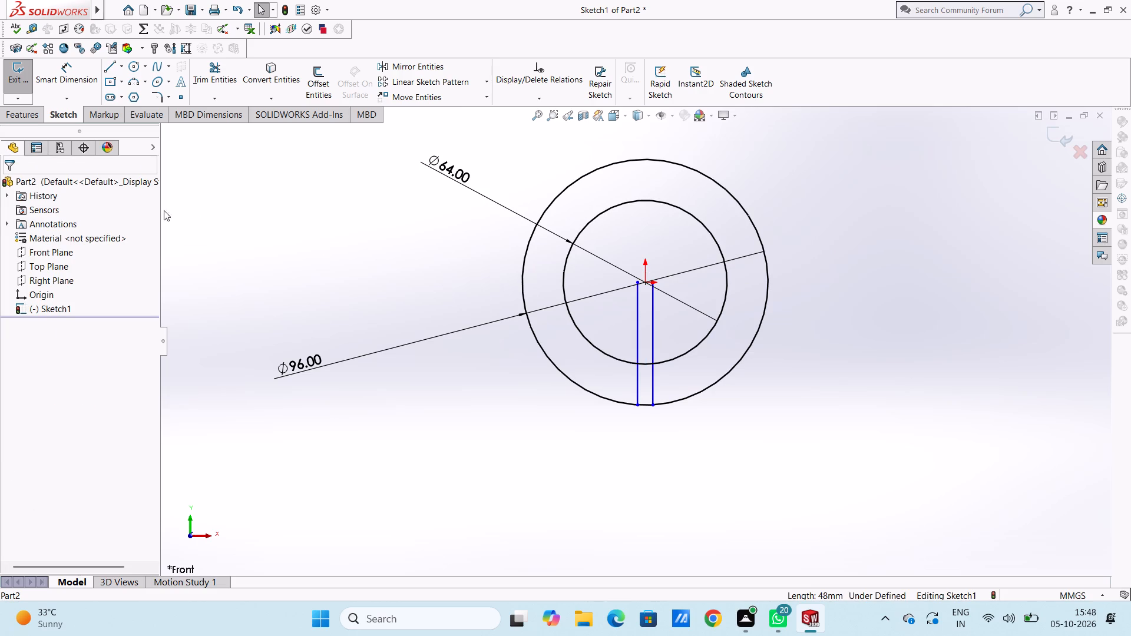
Draw a 6 mm horizontal line joining the lower ends of the two offset lines at the outer circle.
left_click(112, 68)
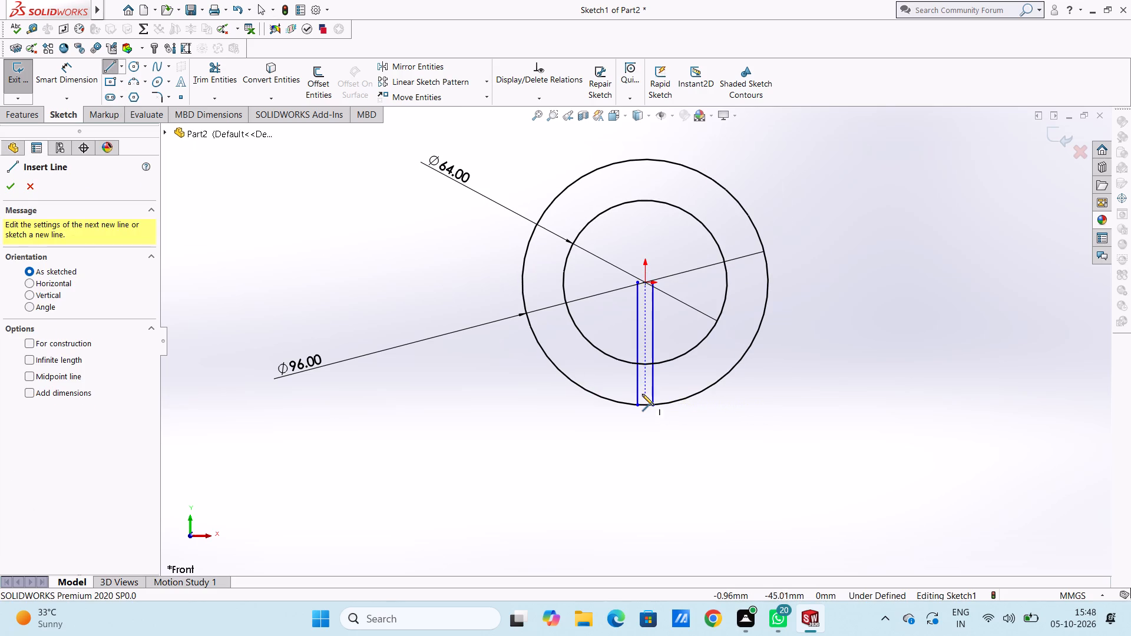
scroll(642, 393, "down", 6)
left_click(621, 403)
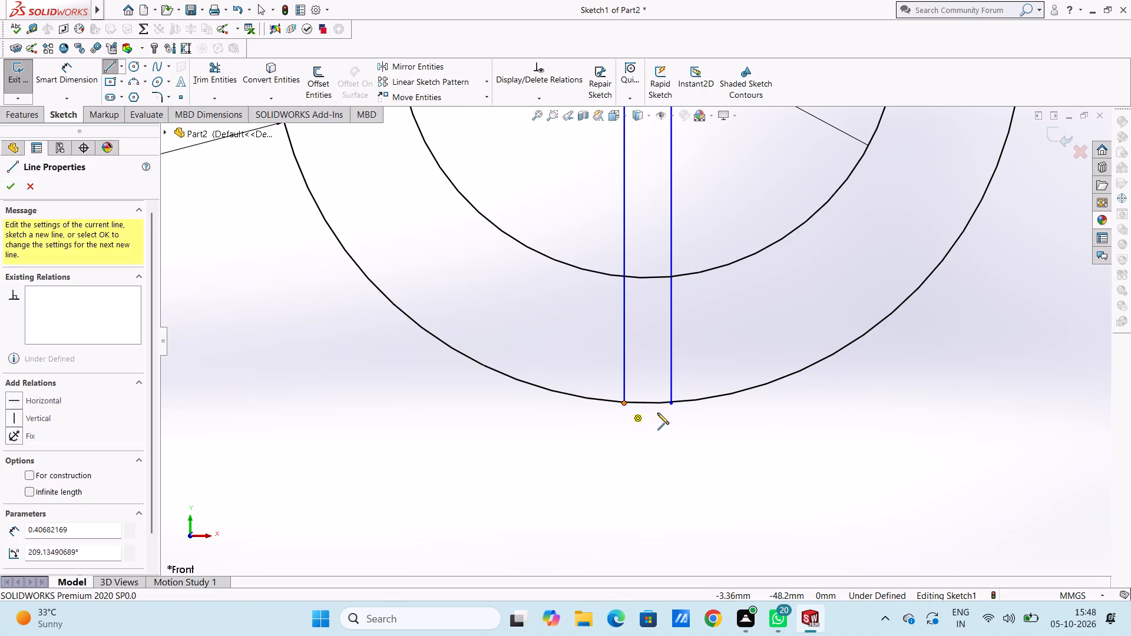
left_click(668, 404)
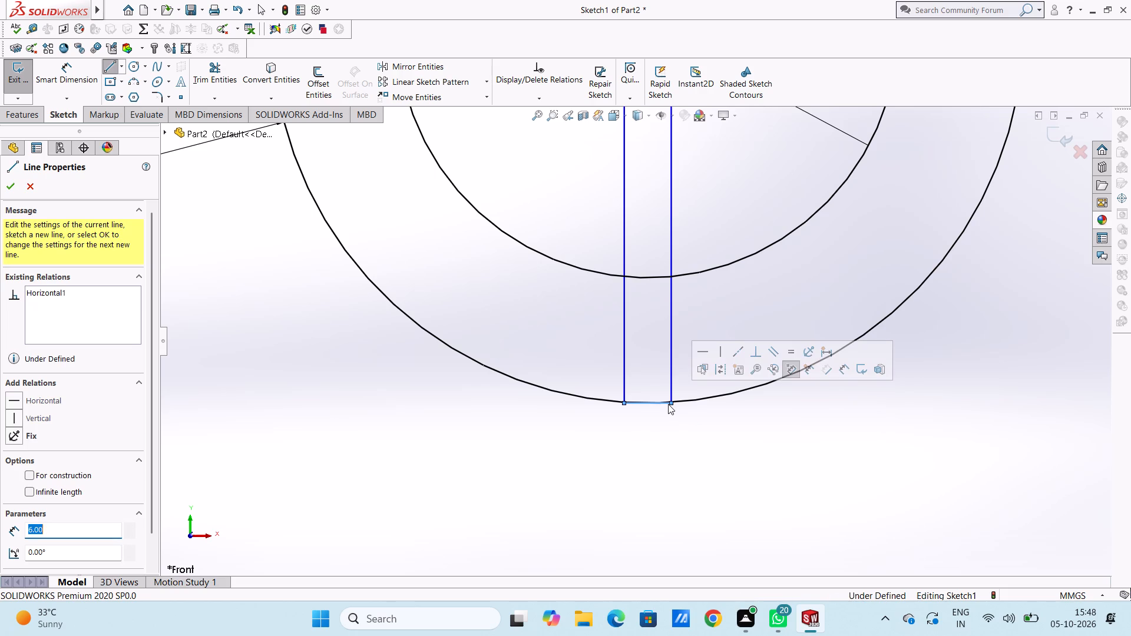
key("Escape")
key("Escape")
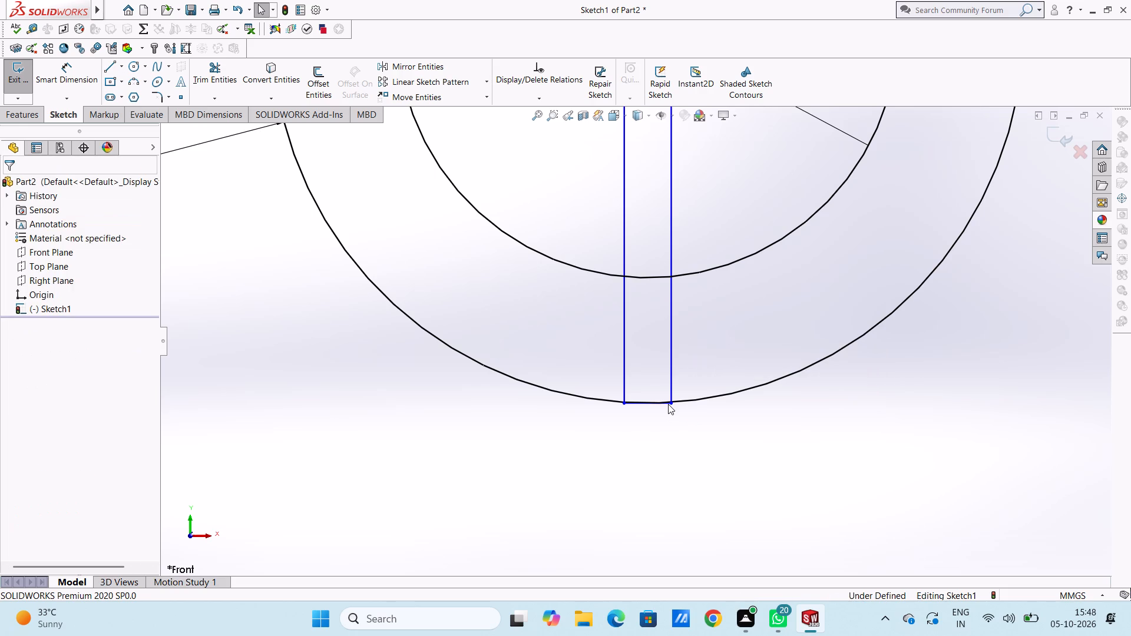
Add a 6 mm width dimension between the two vertical slot lines, placed below the outer circle.
scroll(668, 404, "up", 4)
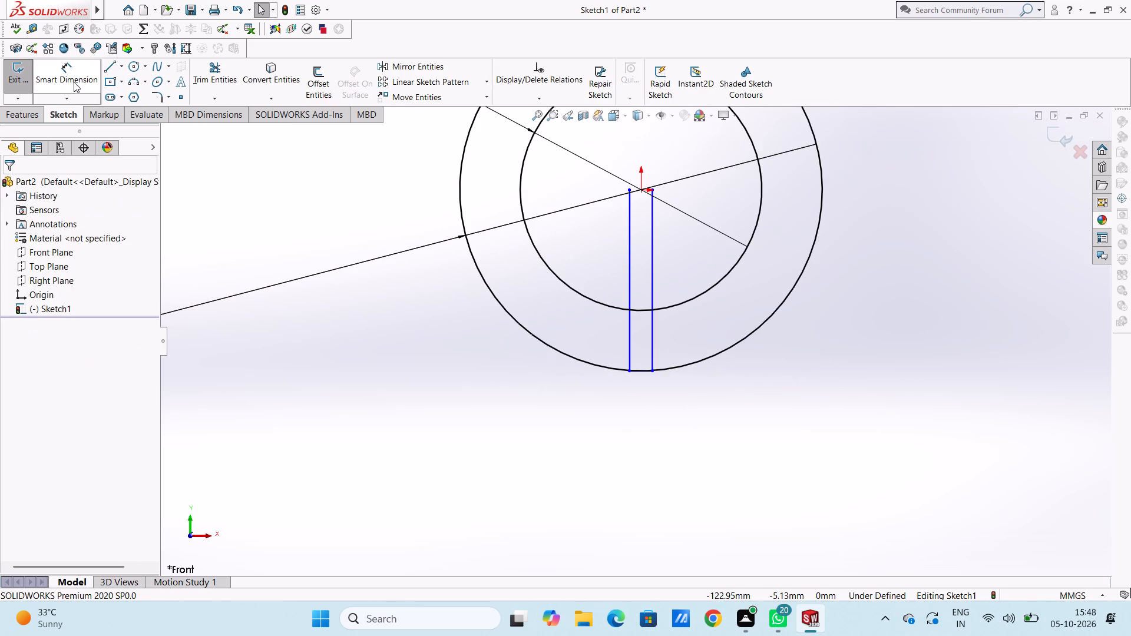
left_click(74, 82)
left_click(631, 265)
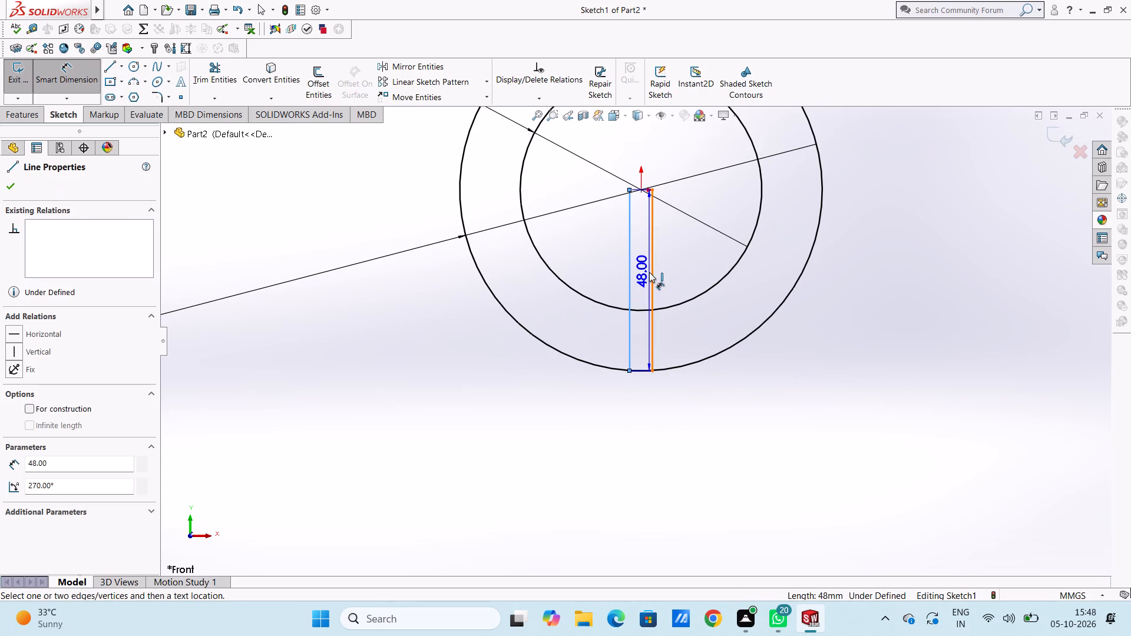
left_click(652, 274)
left_click(637, 416)
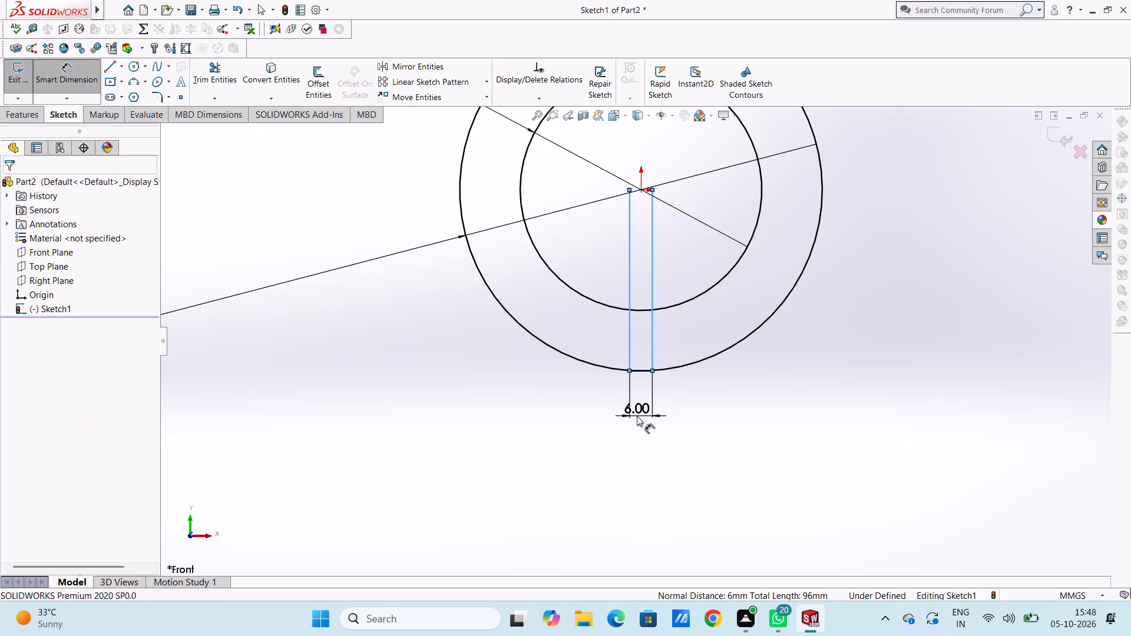
left_click(591, 397)
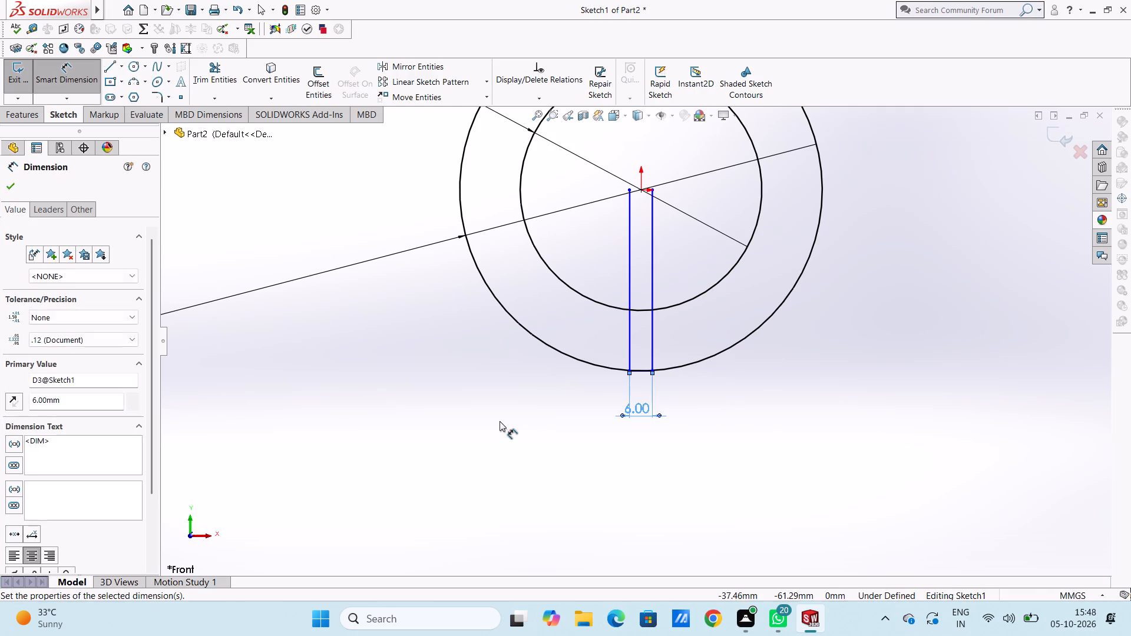
left_click(500, 421)
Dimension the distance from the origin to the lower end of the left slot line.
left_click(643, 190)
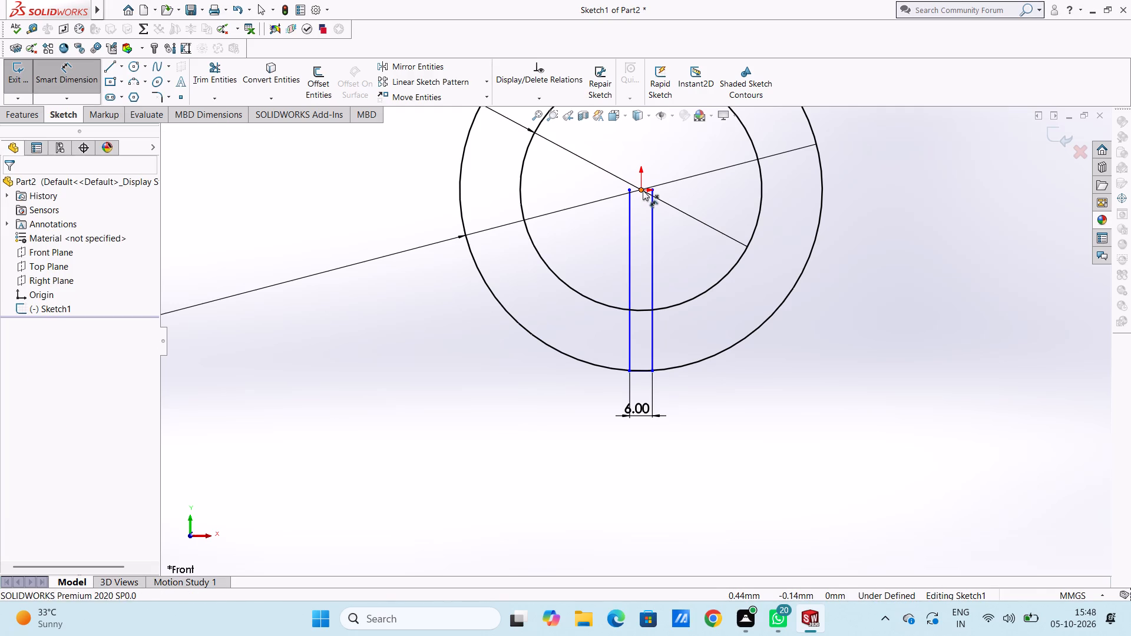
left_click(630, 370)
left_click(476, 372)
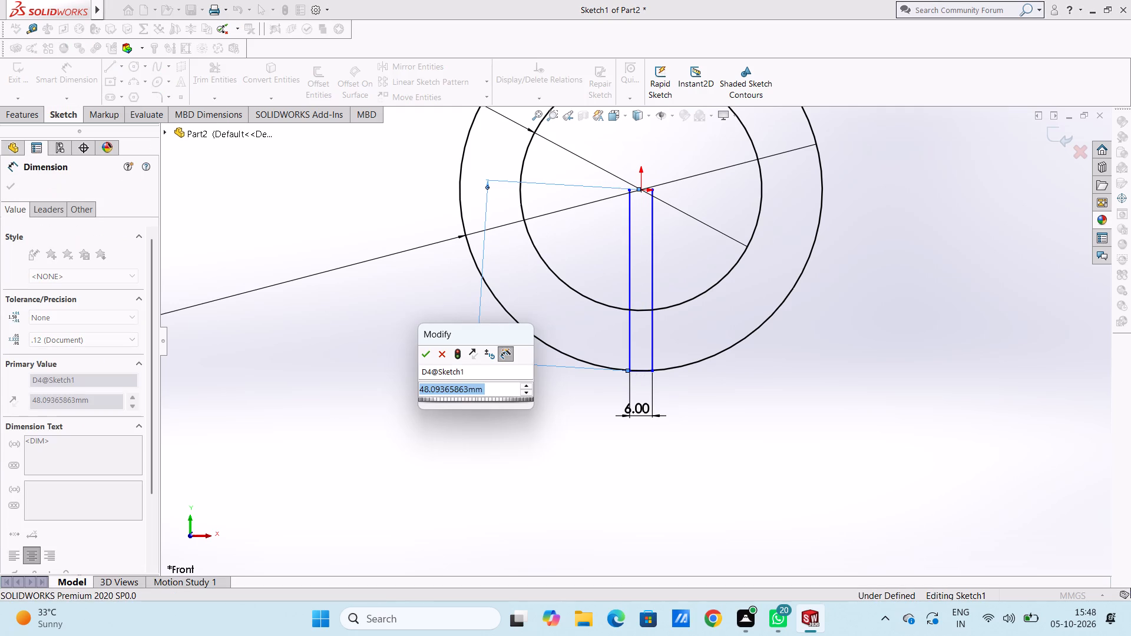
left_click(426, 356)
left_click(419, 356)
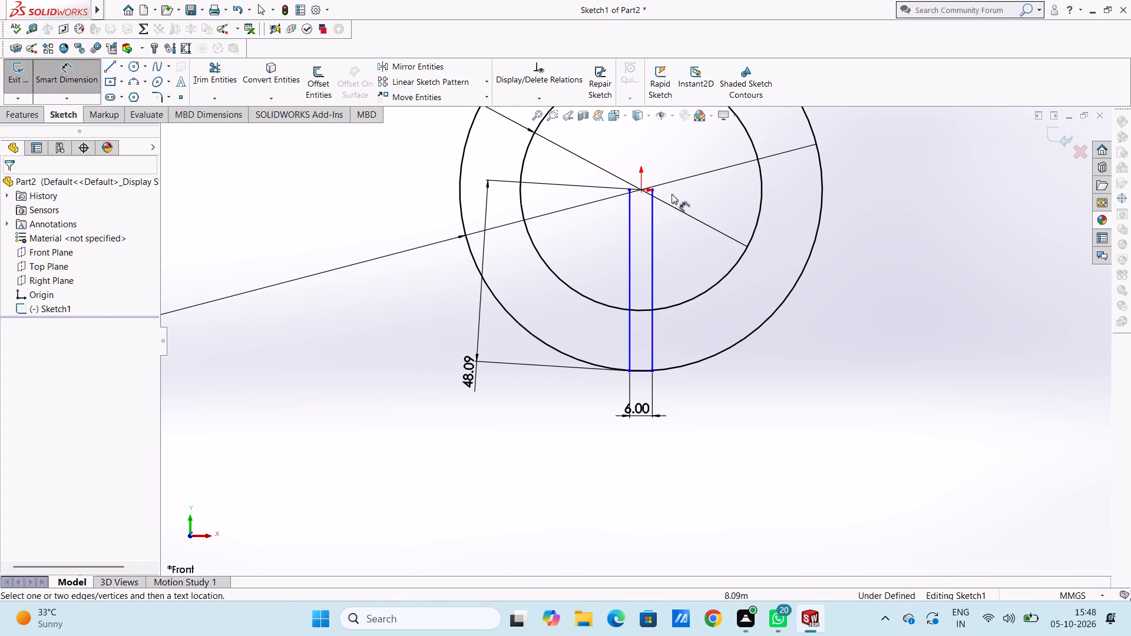
Add a 48 mm vertical dimension between the right slot line's upper and lower endpoints, placed outside the ring.
left_click(654, 191)
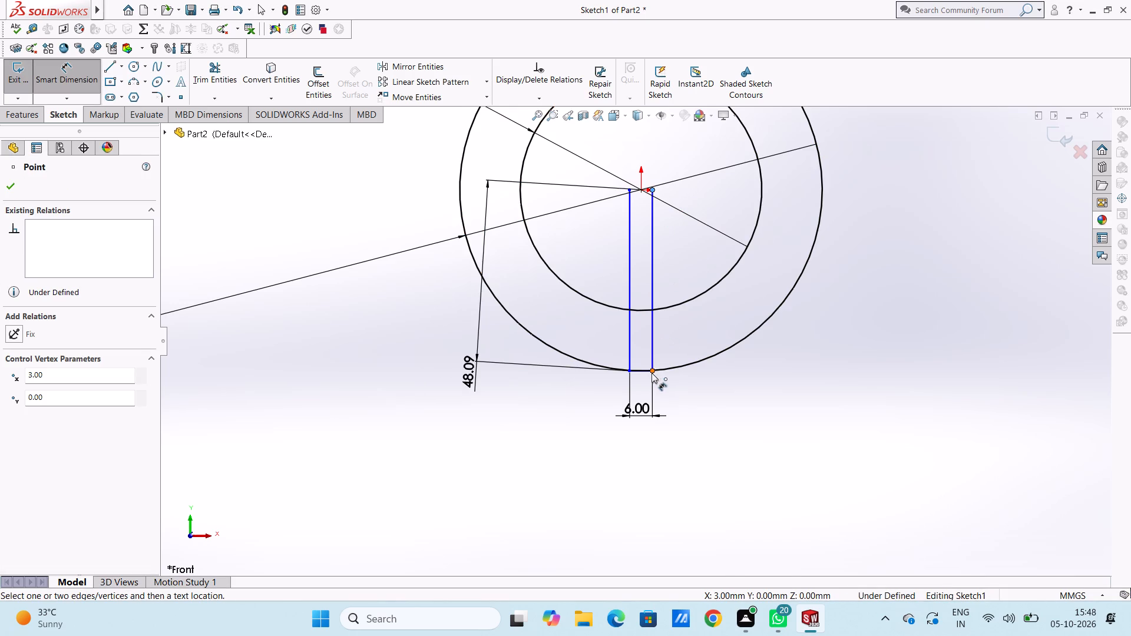
left_click(653, 373)
left_click(898, 375)
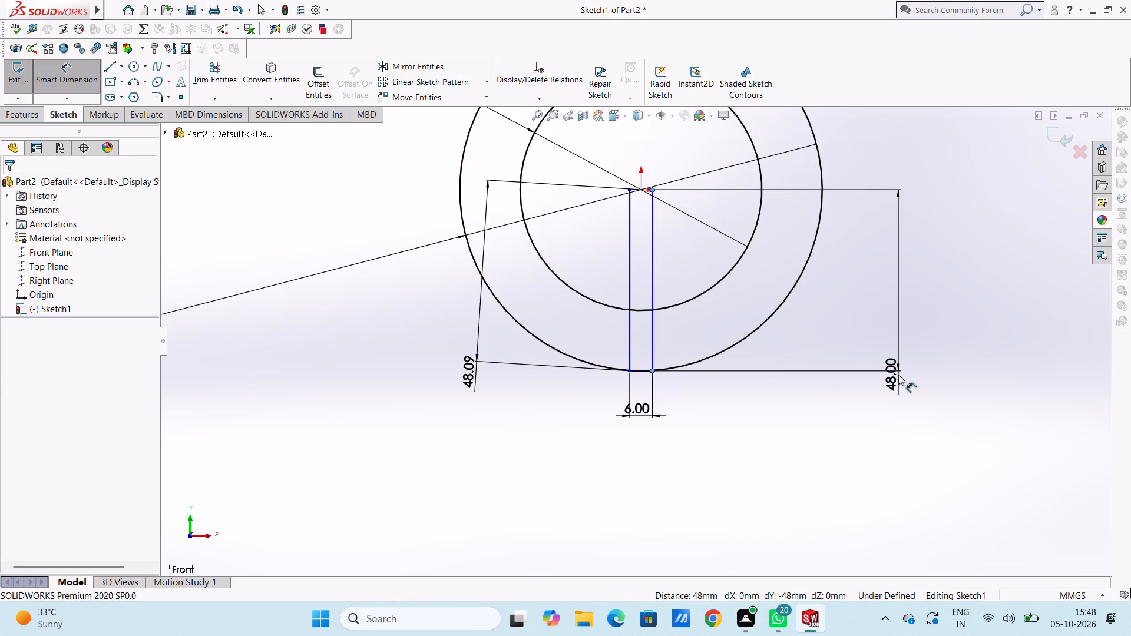
left_click(849, 358)
left_click(838, 353)
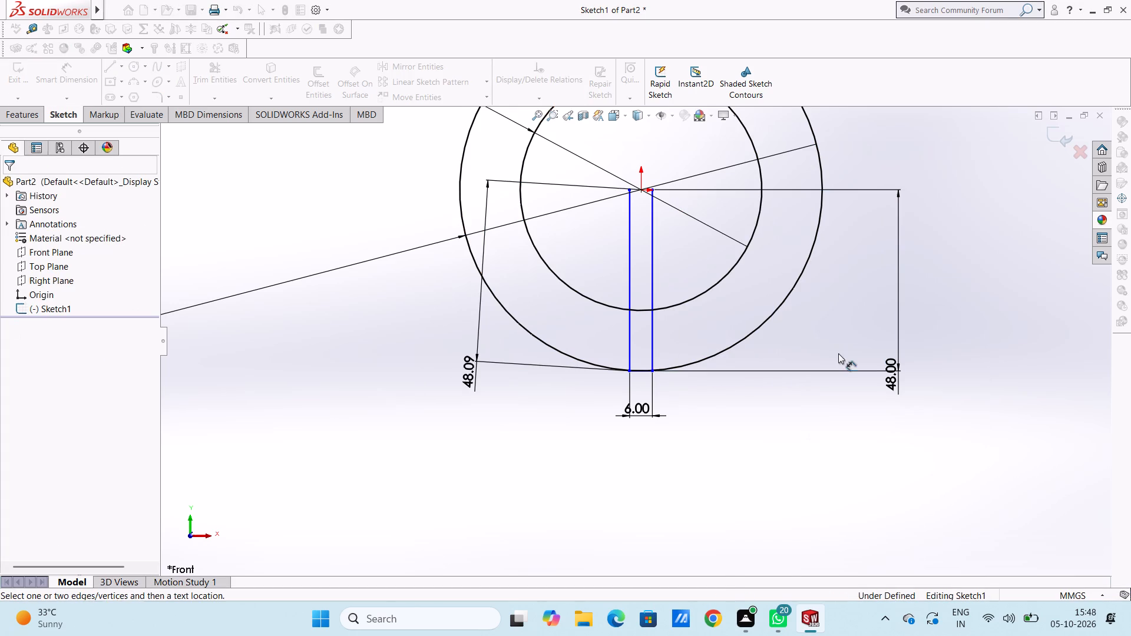
Add a 3 mm dimension from the origin to the right slot line, placed just above the origin.
left_click(640, 190)
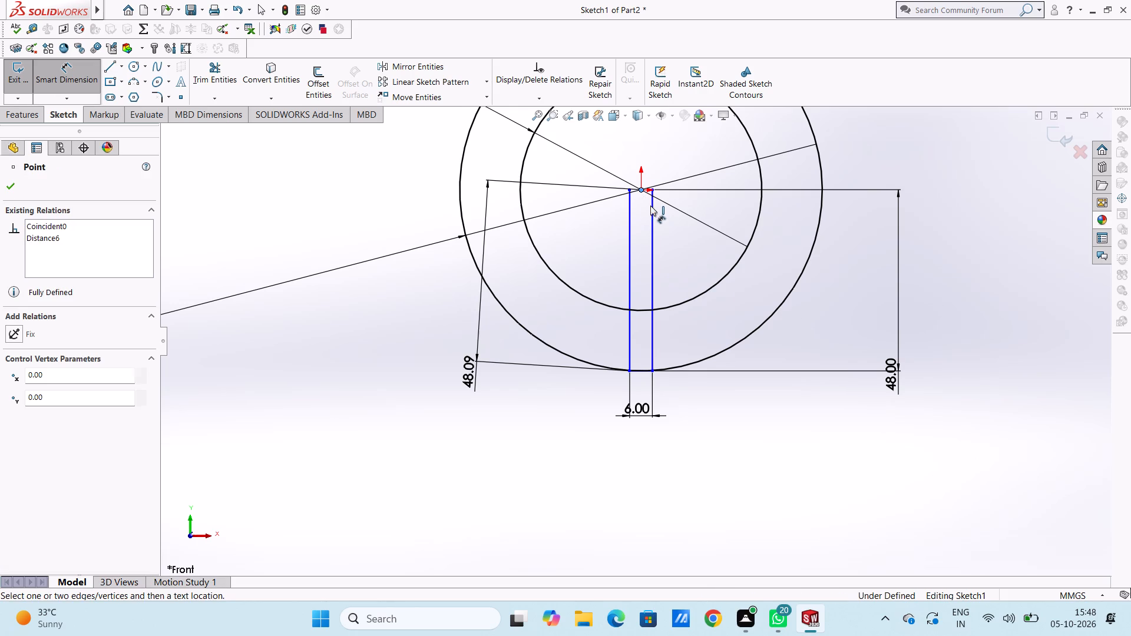
left_click(654, 208)
left_click(641, 160)
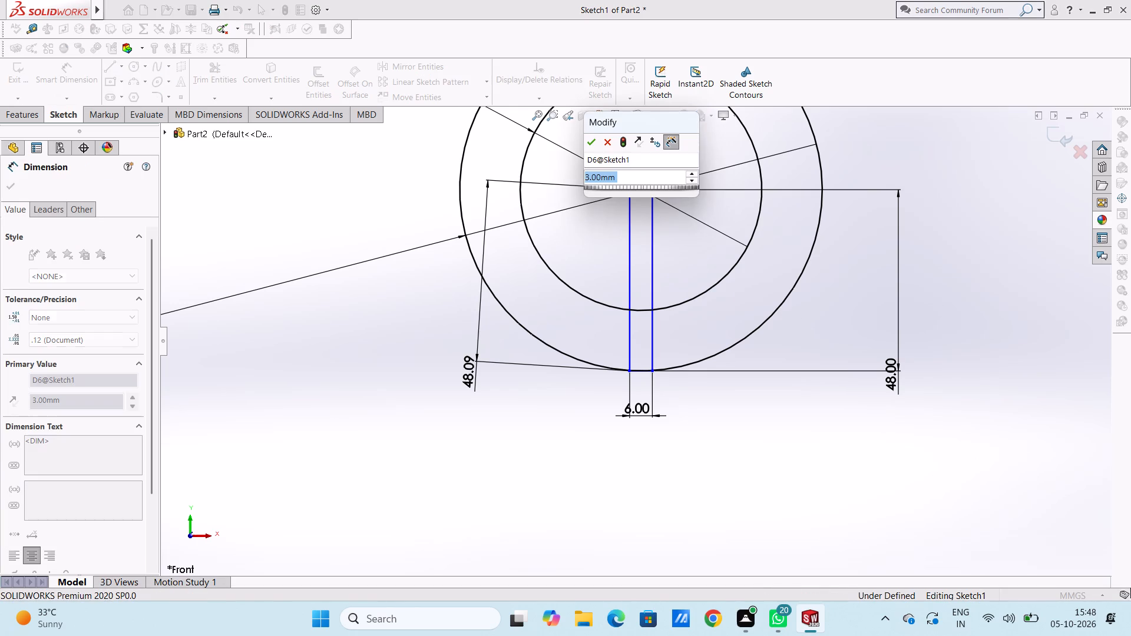
double_click(591, 147)
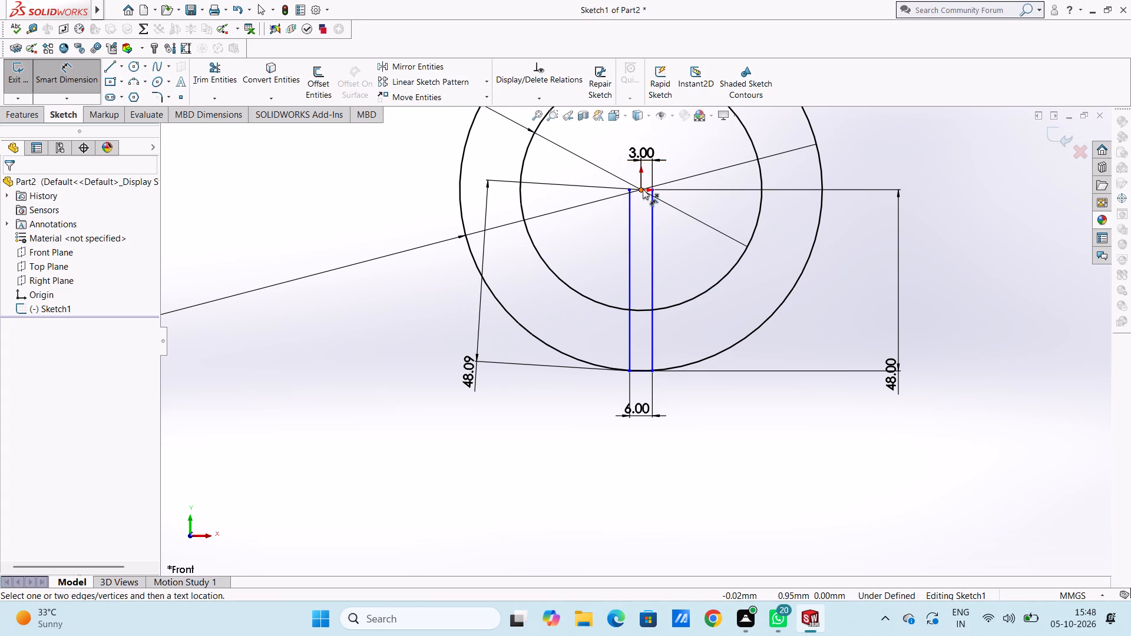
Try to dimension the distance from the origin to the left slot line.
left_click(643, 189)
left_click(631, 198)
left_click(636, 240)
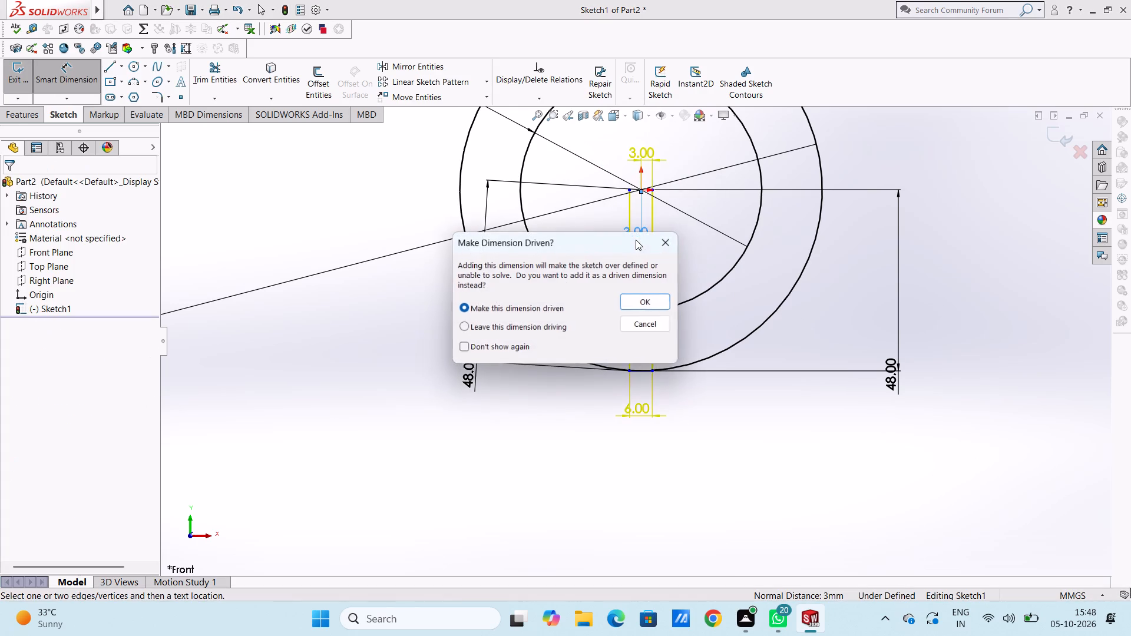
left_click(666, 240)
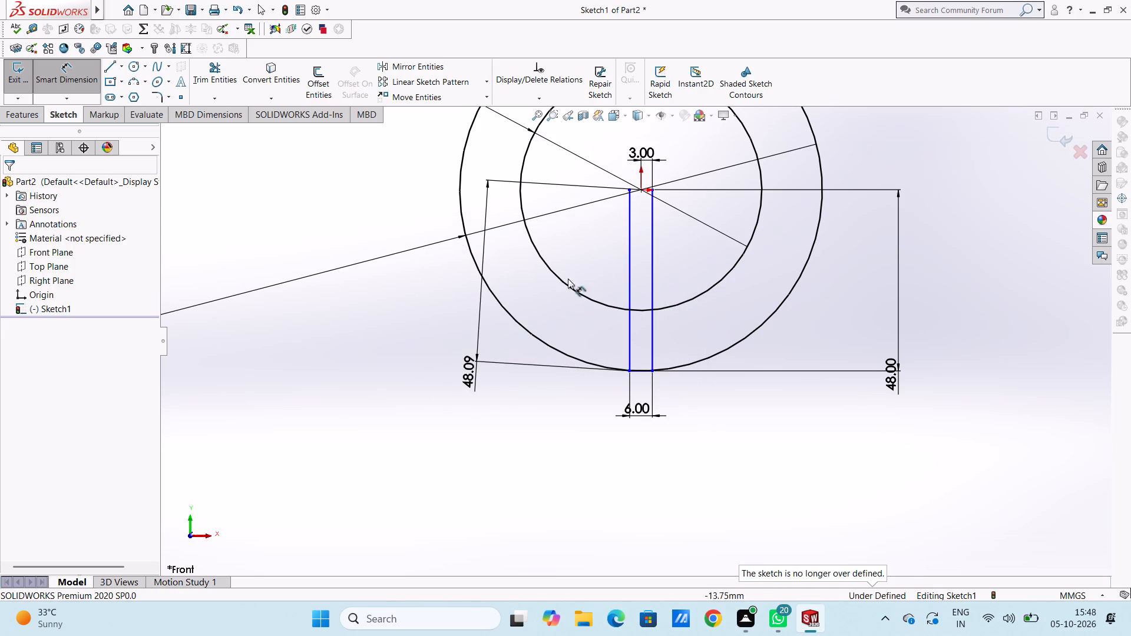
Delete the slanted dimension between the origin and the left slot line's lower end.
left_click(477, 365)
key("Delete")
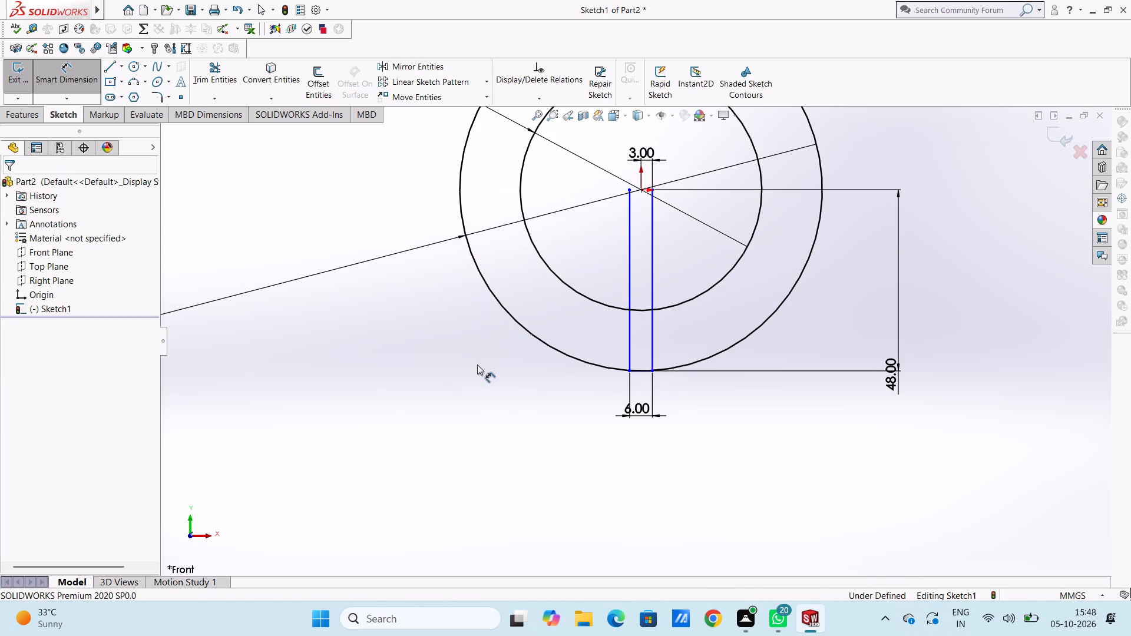
Add a 48 mm vertical dimension between the left slot line's upper and lower endpoints, placed outside the ring.
left_click(632, 191)
left_click(629, 373)
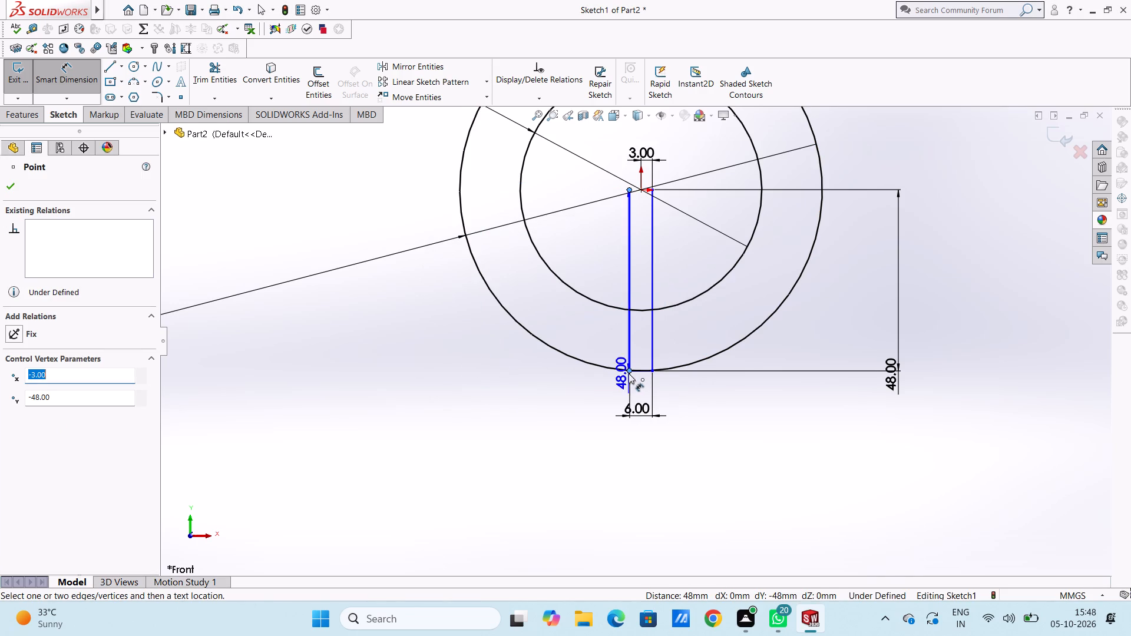
left_click(397, 365)
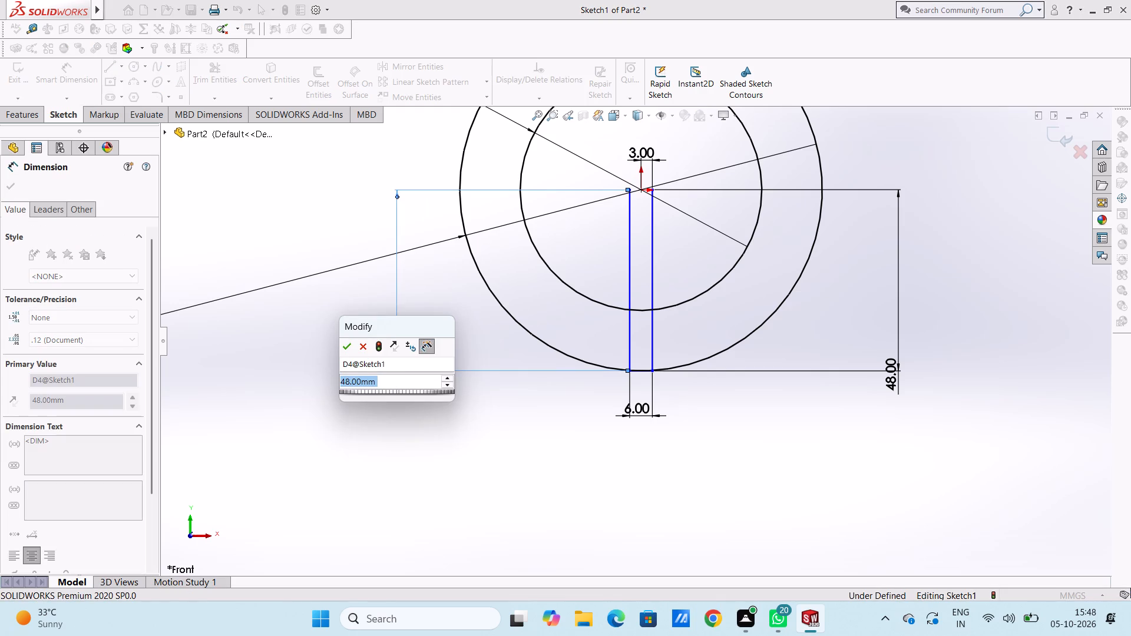
left_click(348, 347)
left_click(328, 348)
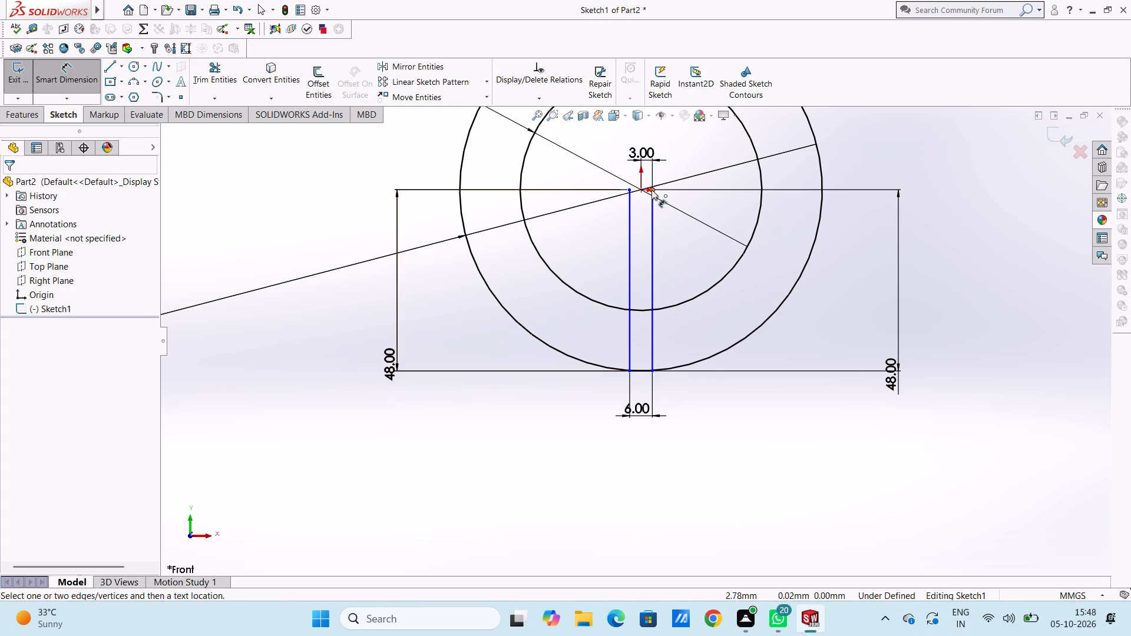
Add a 6 mm dimension between the upper endpoints of the two slot lines, placed inside the inner circle.
left_click(630, 190)
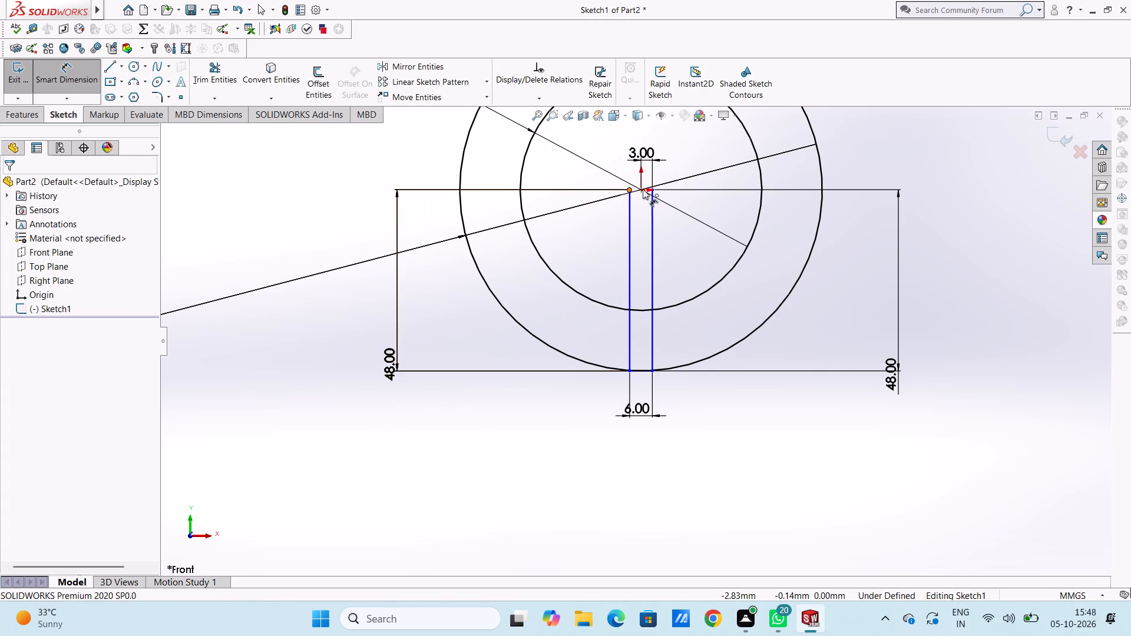
left_click(652, 189)
left_click(644, 267)
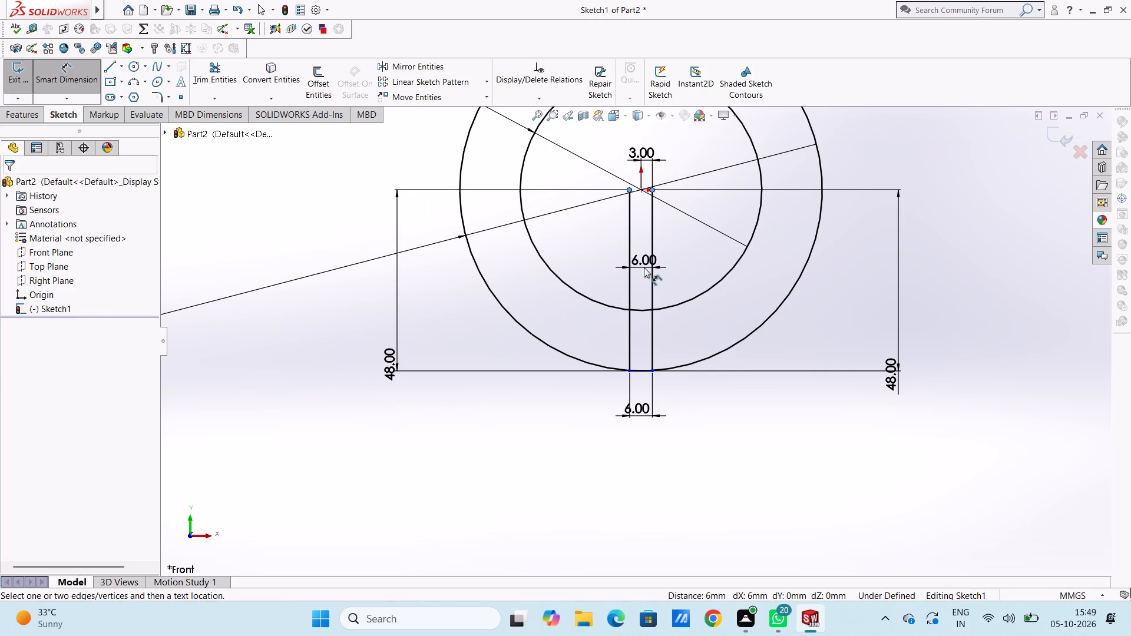
double_click(590, 248)
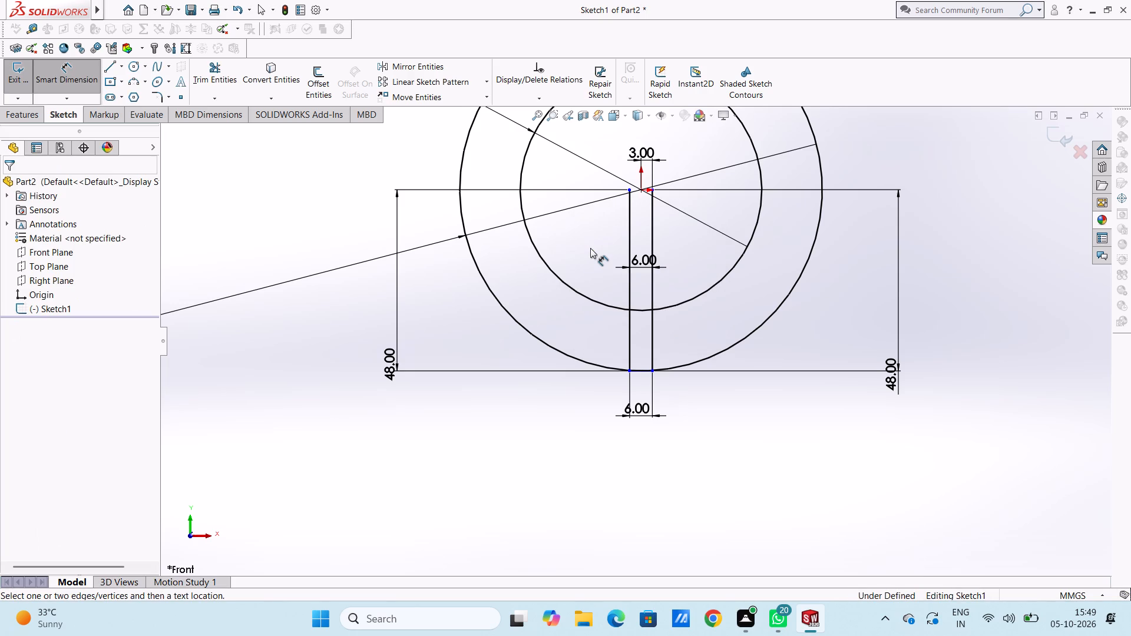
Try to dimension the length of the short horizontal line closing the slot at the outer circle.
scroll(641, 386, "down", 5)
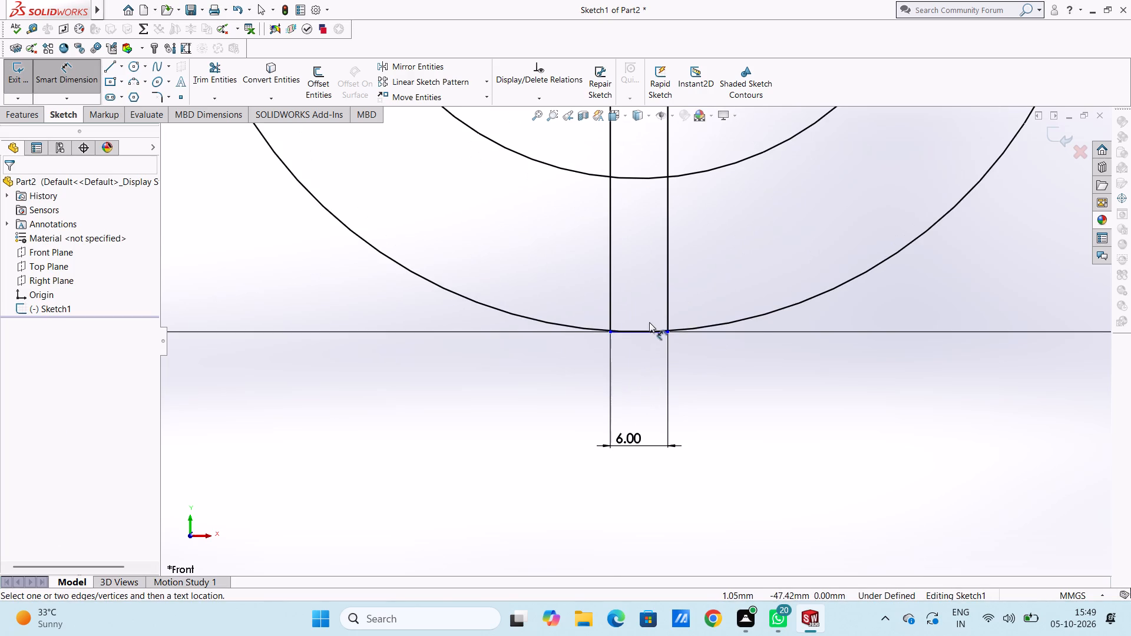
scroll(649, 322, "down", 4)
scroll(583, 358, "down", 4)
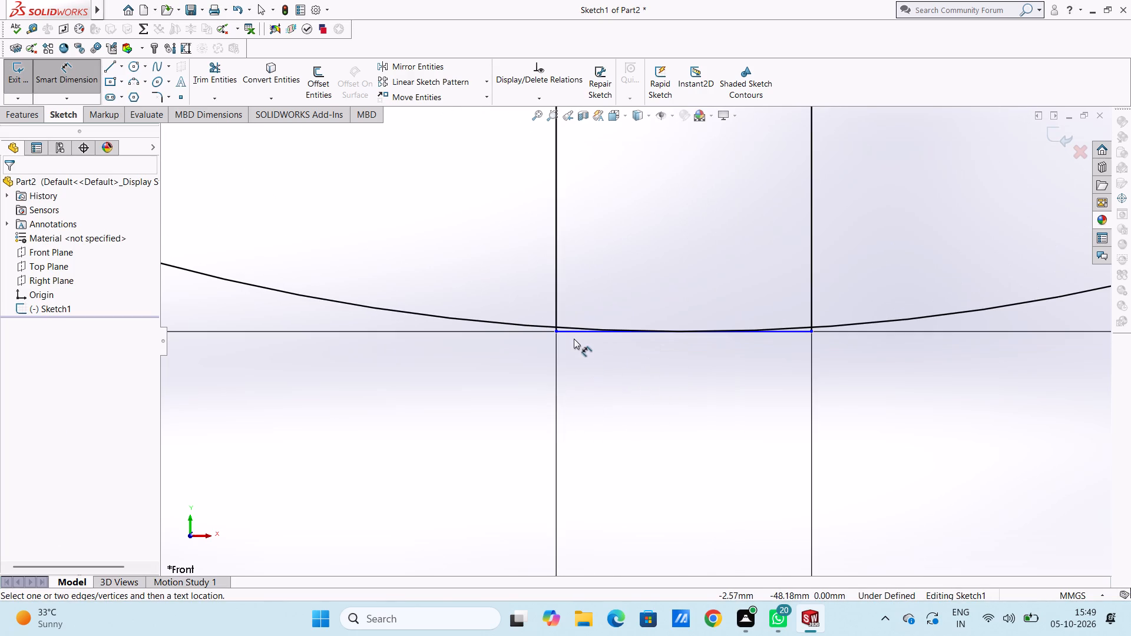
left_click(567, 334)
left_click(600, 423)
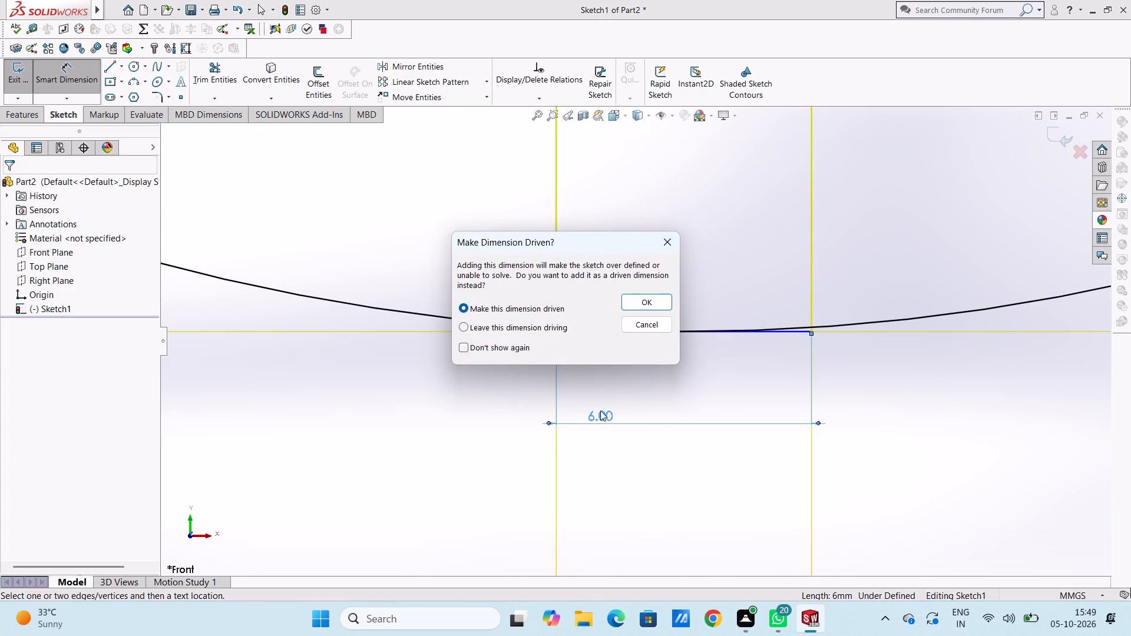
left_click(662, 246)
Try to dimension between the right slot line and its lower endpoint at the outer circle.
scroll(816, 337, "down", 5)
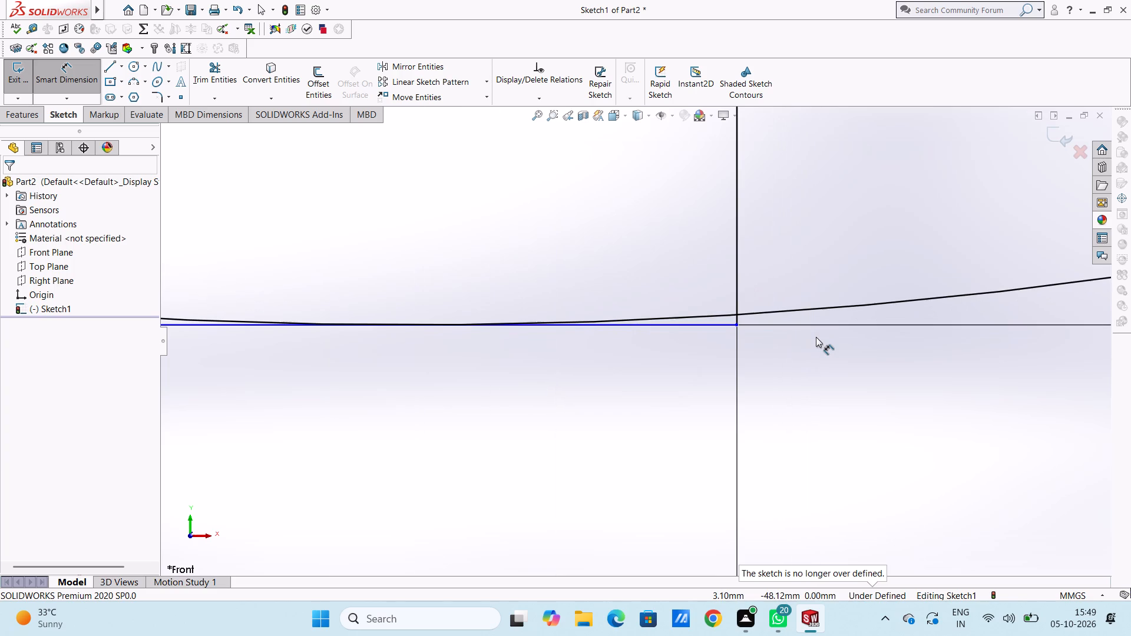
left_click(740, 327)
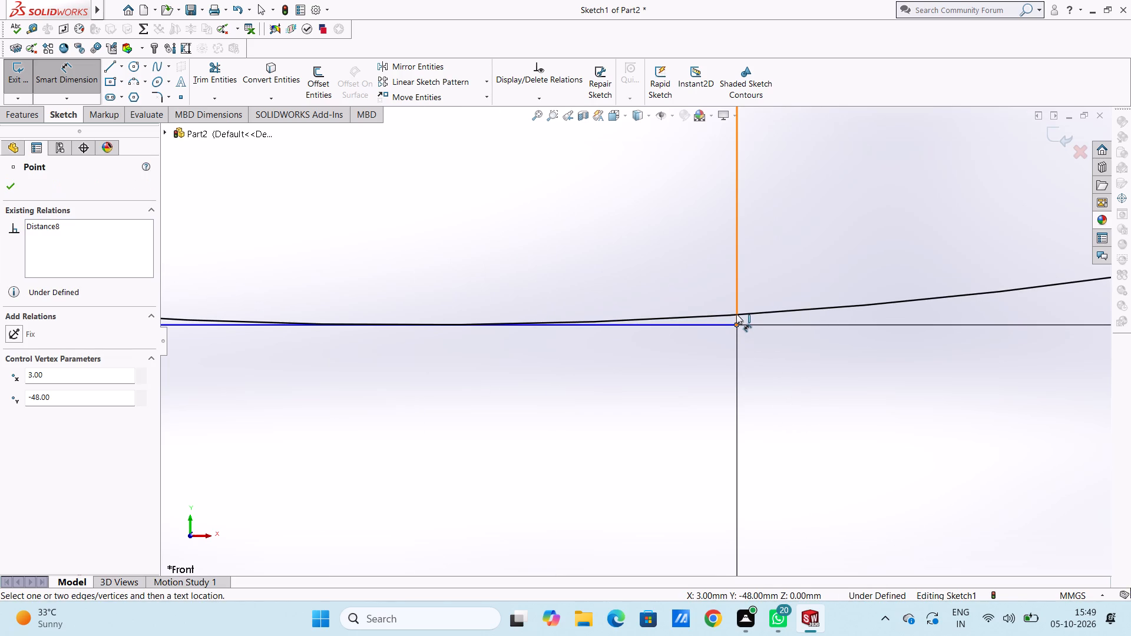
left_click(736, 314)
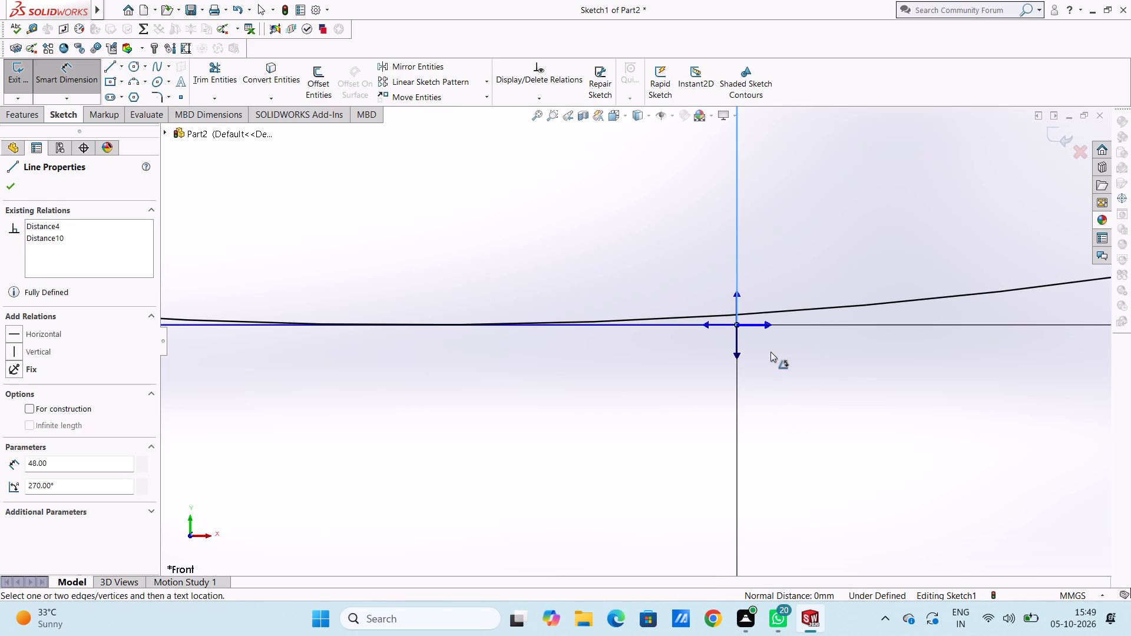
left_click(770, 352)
Examine the whole ring and slot sketch with its dimensions, including the lower slot corners.
scroll(763, 359, "up", 6)
scroll(721, 307, "up", 4)
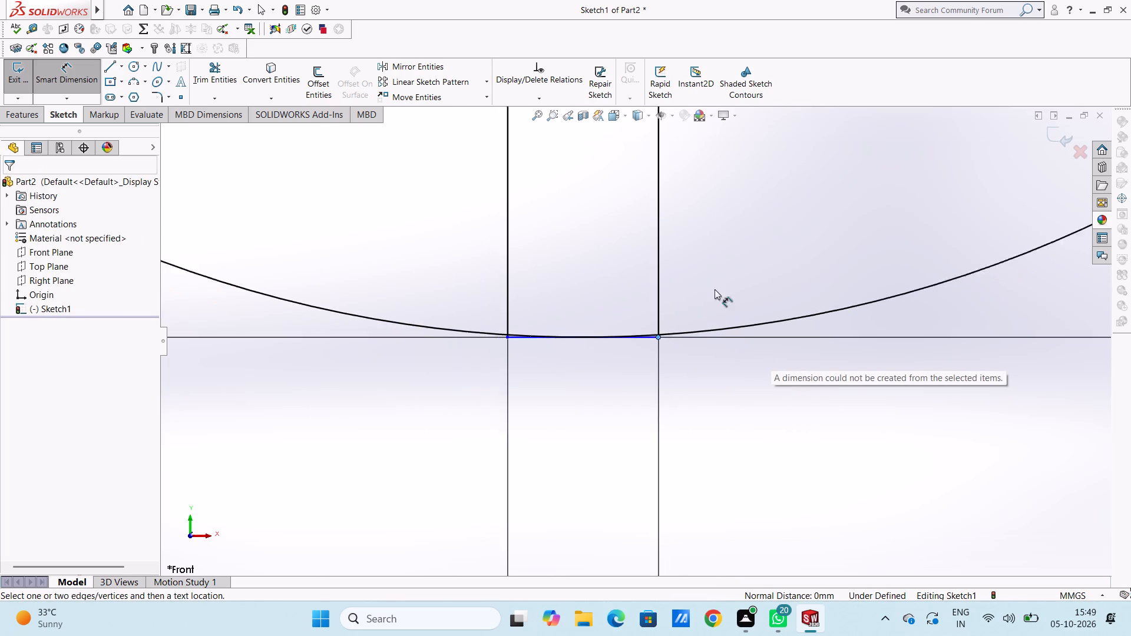
scroll(715, 289, "up", 2)
scroll(699, 236, "up", 10)
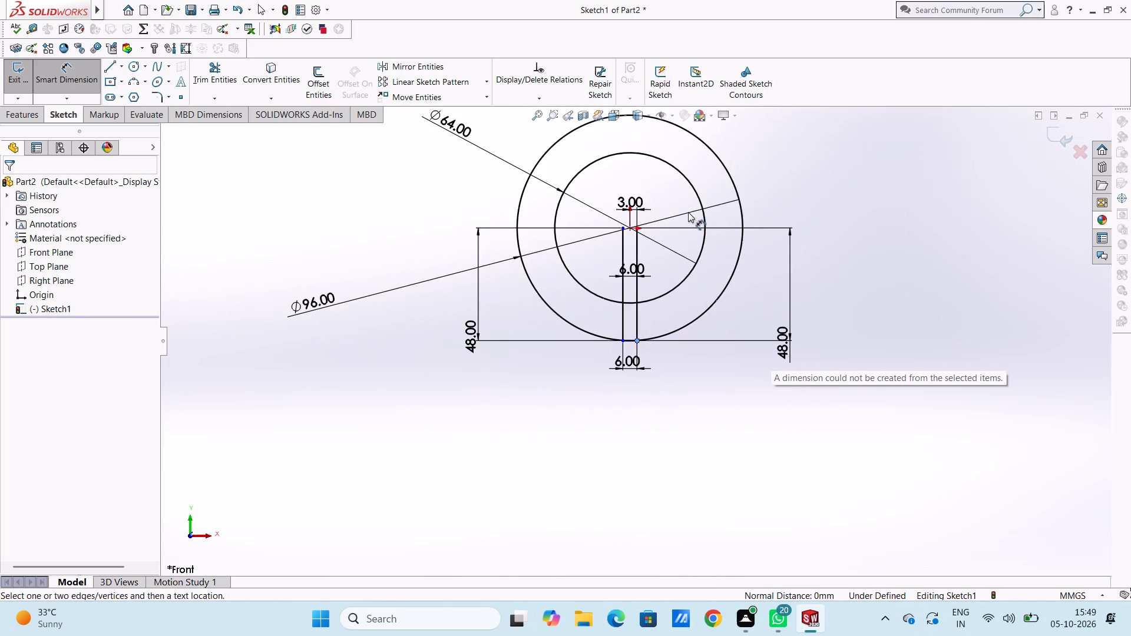
middle_click_drag(686, 196, 696, 213)
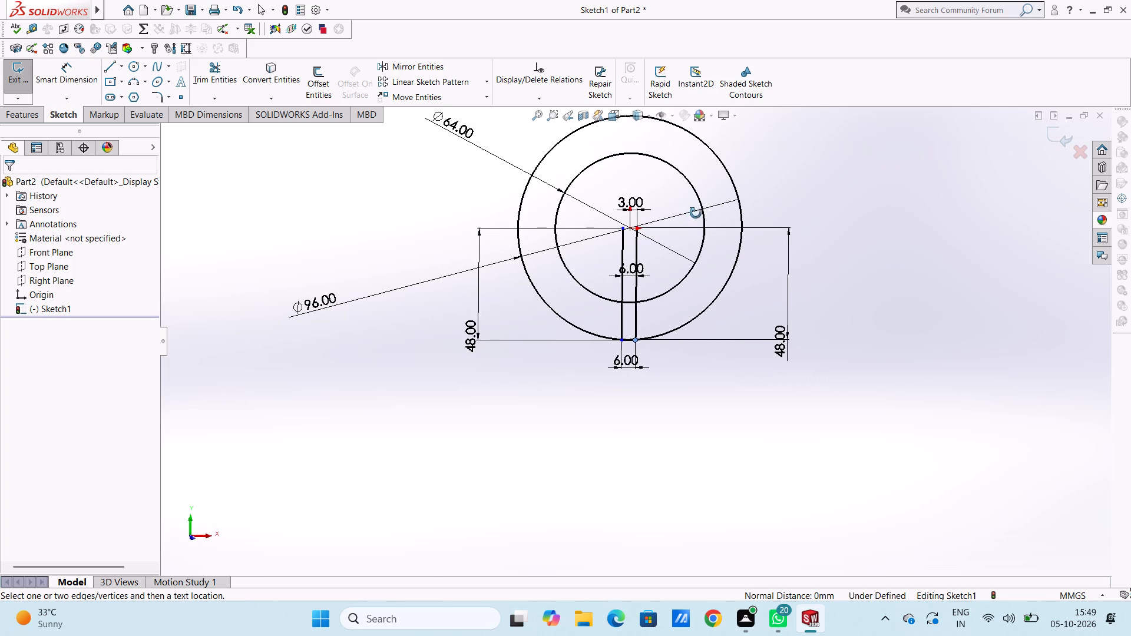
middle_click_drag(696, 213, 711, 203)
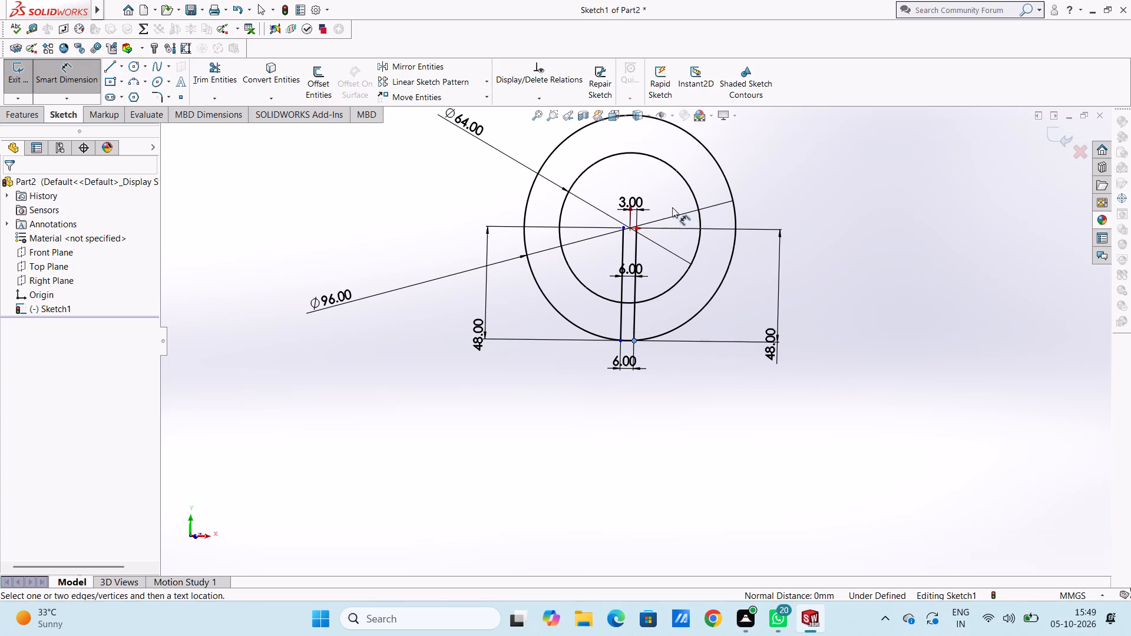
middle_click_drag(672, 207, 662, 214)
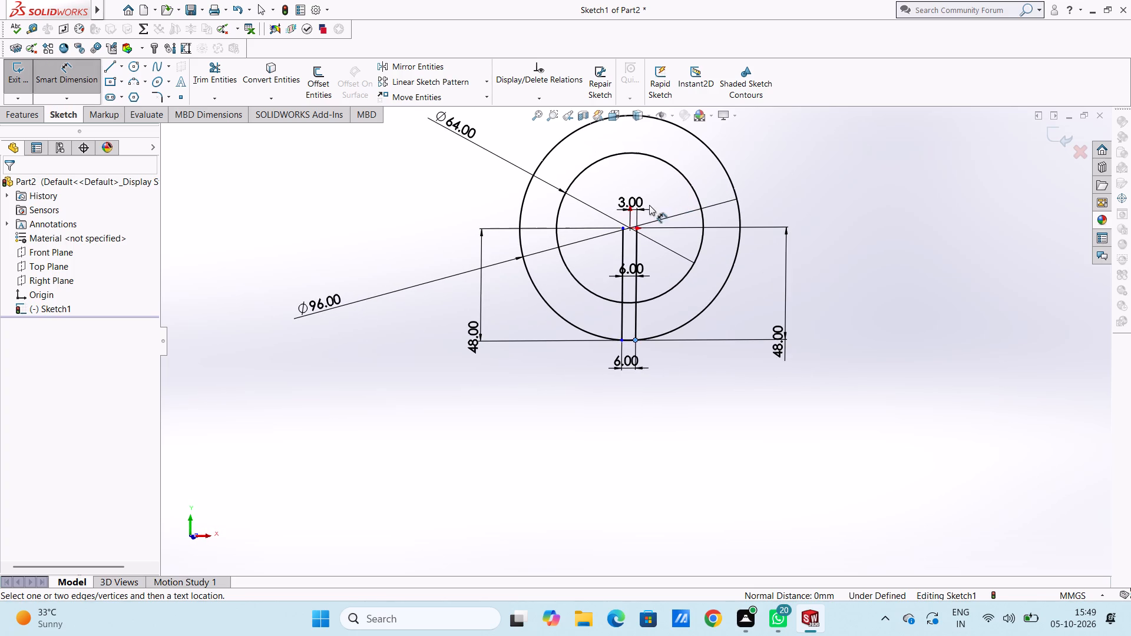
scroll(645, 191, "down", 4)
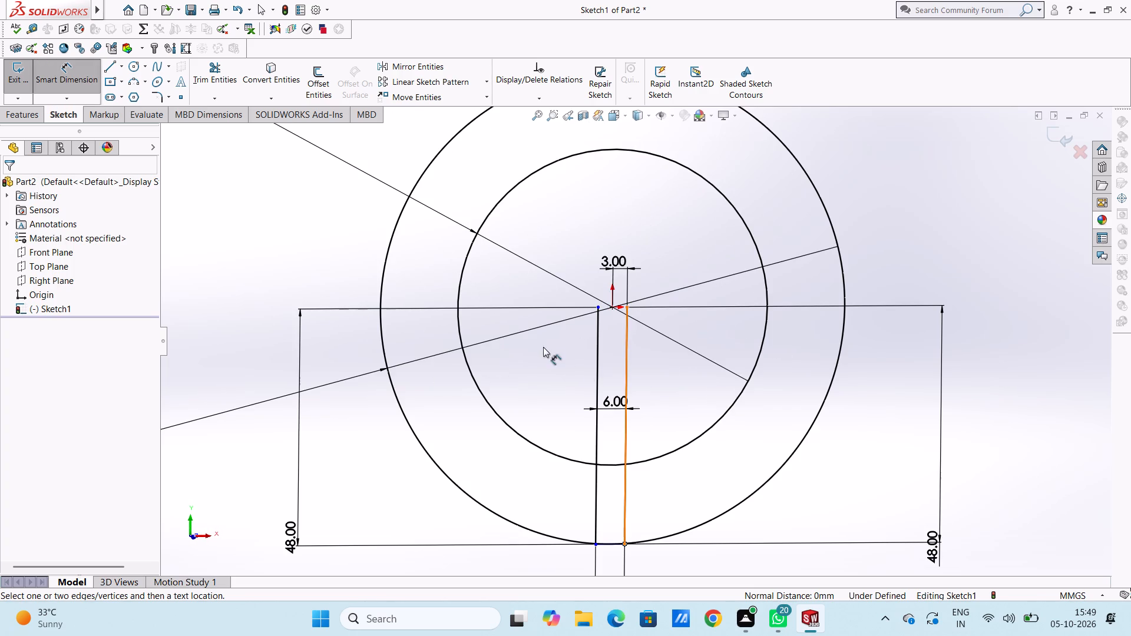
scroll(629, 433, "up", 3)
scroll(629, 461, "down", 4)
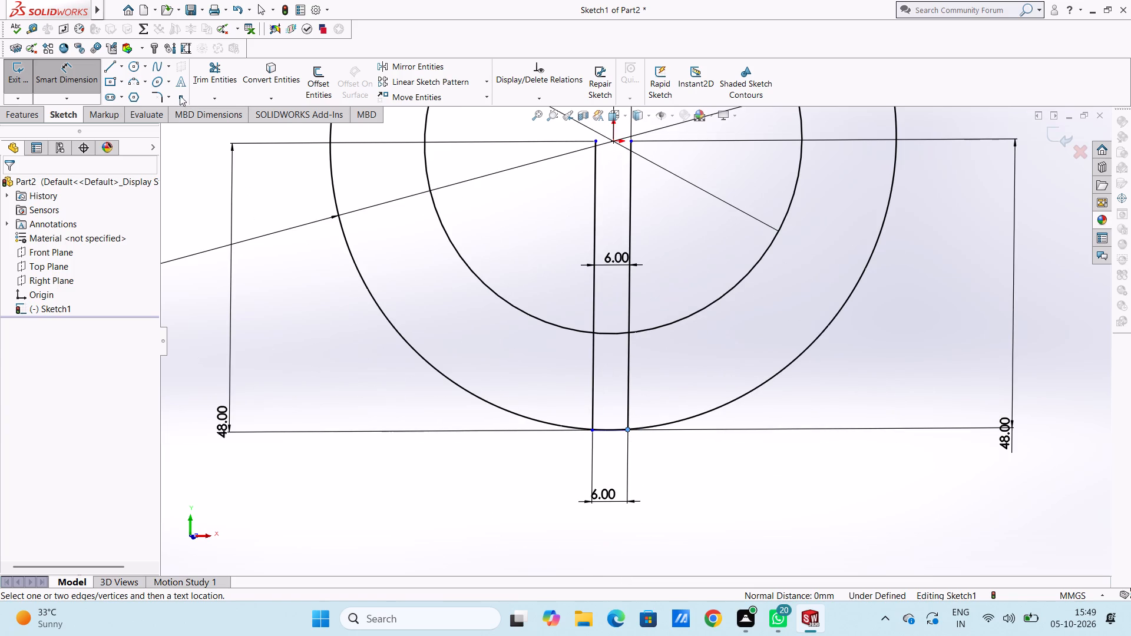
Trim away the inner and outer circle arcs between the two slot lines, along with the short line closing the slot.
left_click(226, 71)
left_click(610, 333)
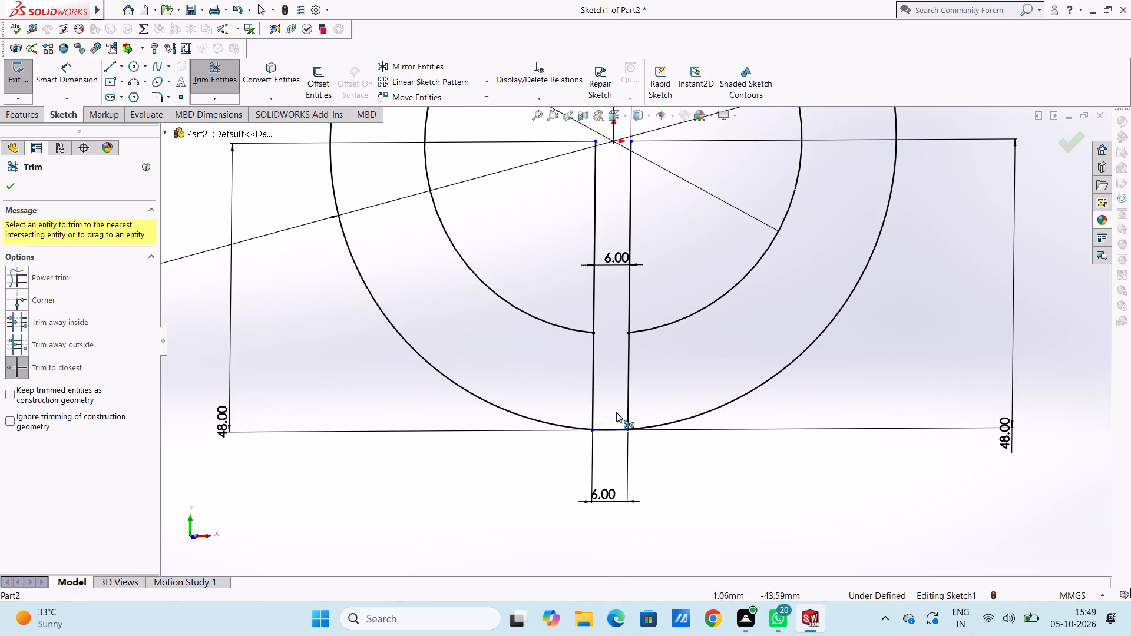
scroll(613, 405, "down", 3)
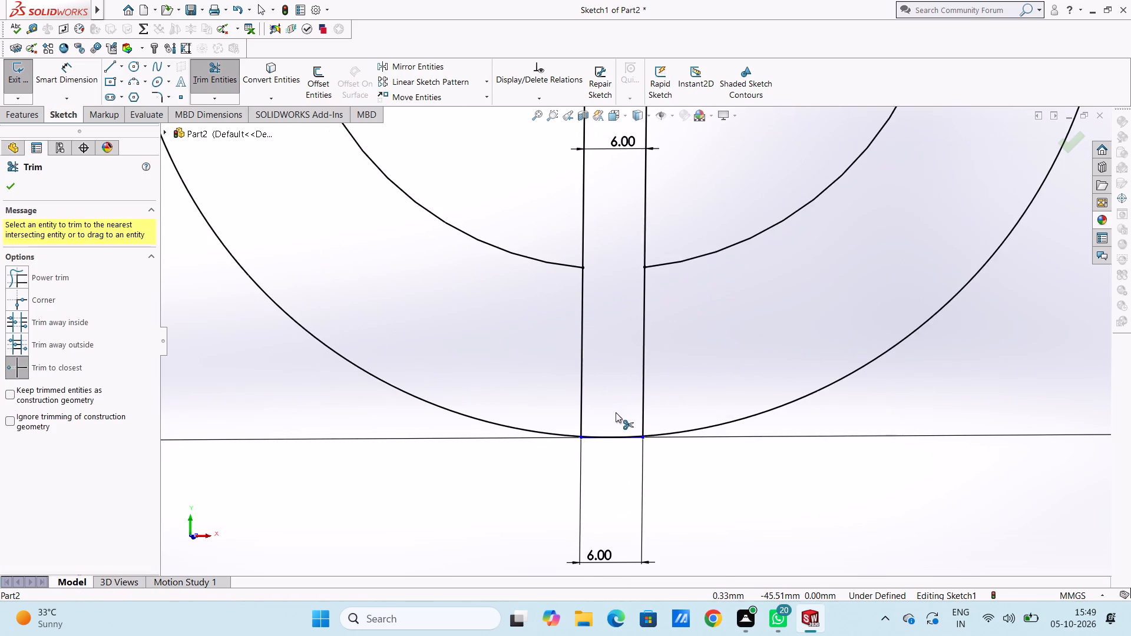
scroll(620, 415, "down", 6)
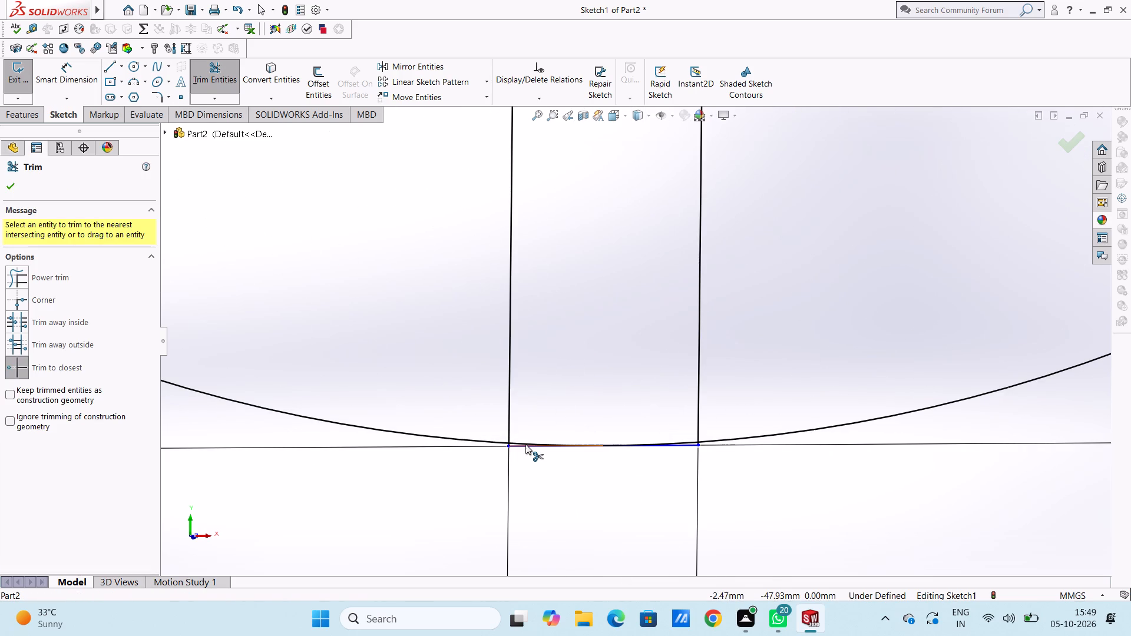
left_click(525, 444)
left_click(526, 443)
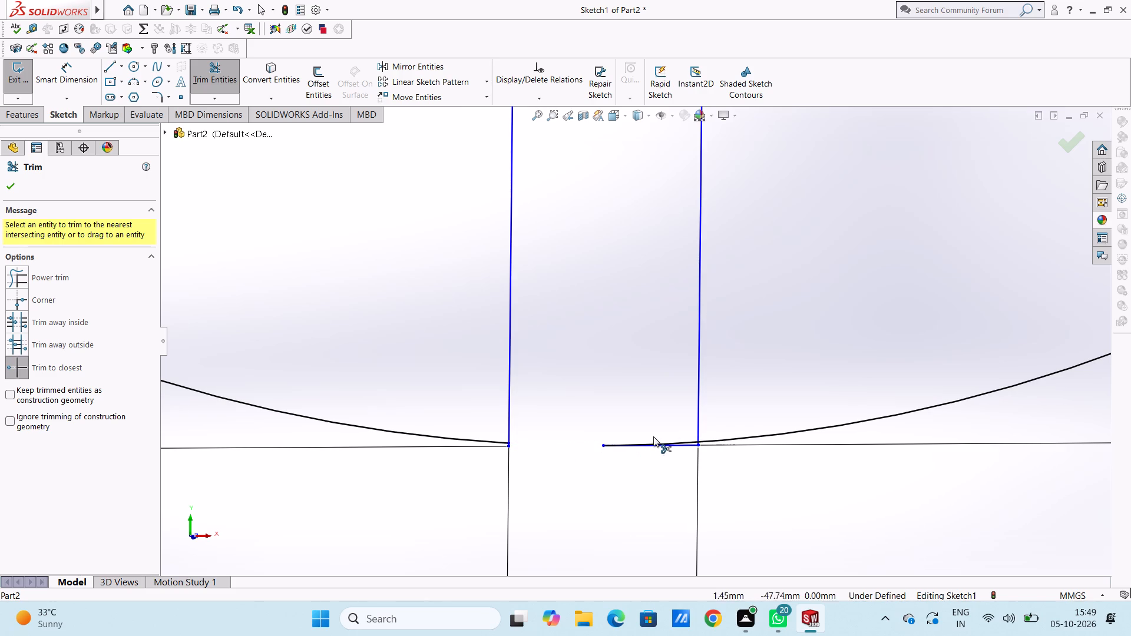
left_click(644, 446)
left_click(669, 443)
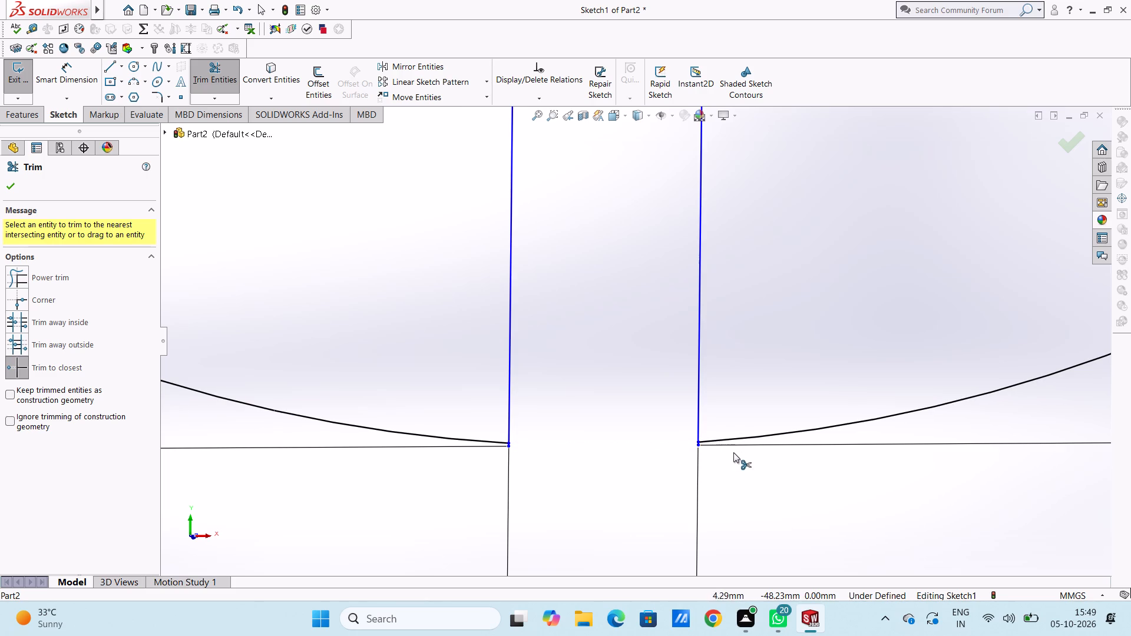
Trim the leftover ends of both slot lines projecting beyond the outer circle, accepting deletion of their associated dimensions.
scroll(718, 452, "down", 4)
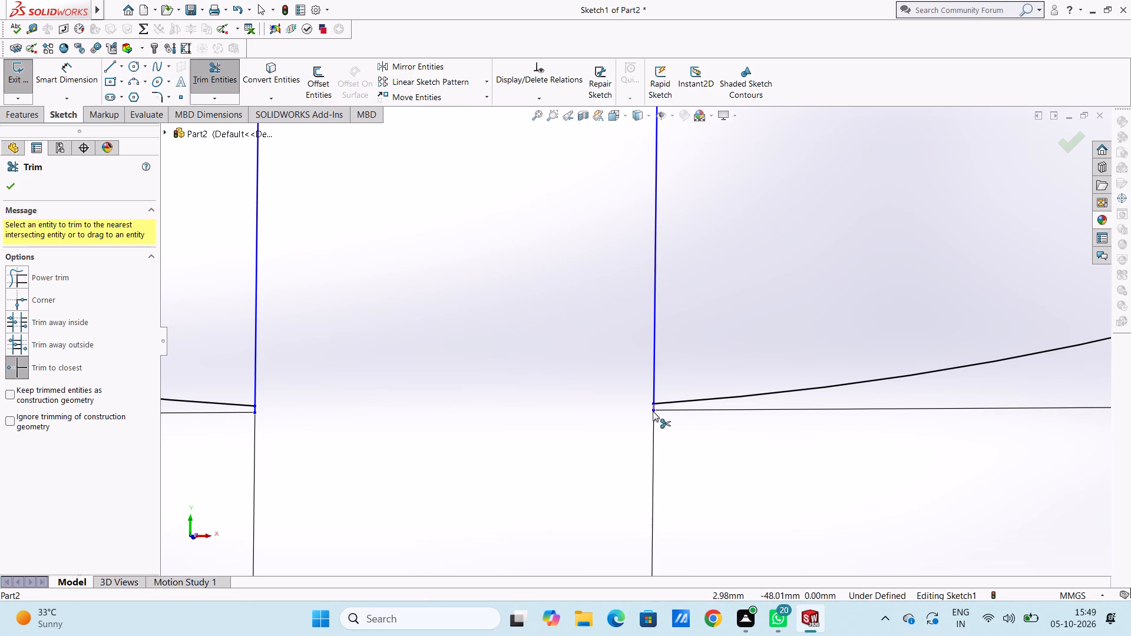
left_click(653, 411)
left_click(608, 317)
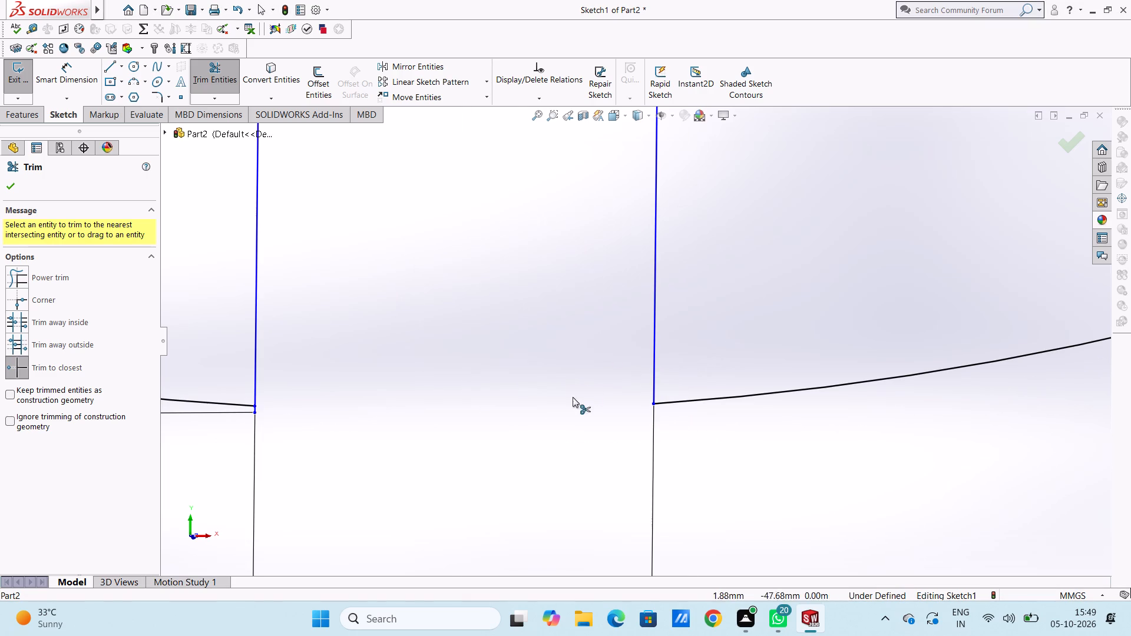
left_click(254, 414)
left_click(591, 319)
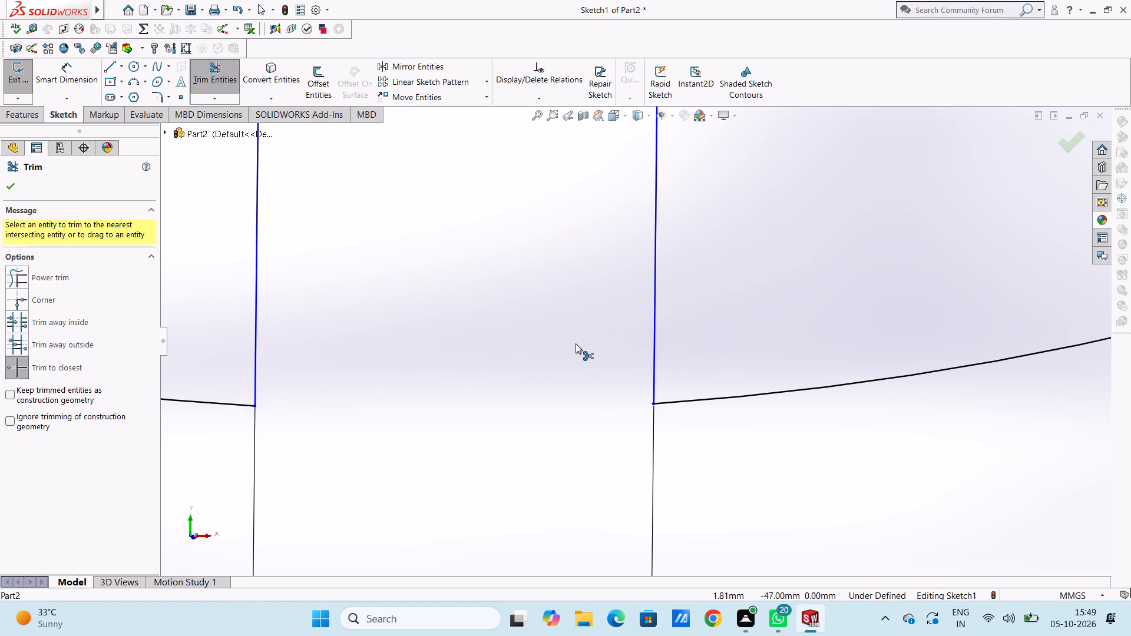
Trim both slot lines inside the inner circle so they only span the ring, accepting deletion of their associated dimensions.
scroll(576, 343, "up", 16)
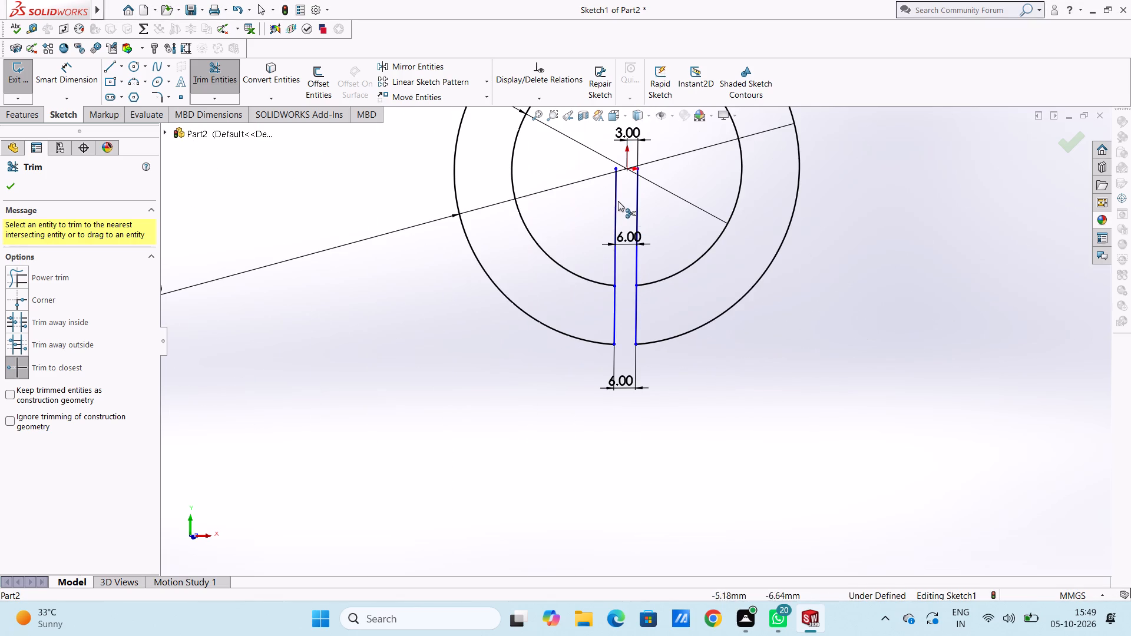
left_click(619, 201)
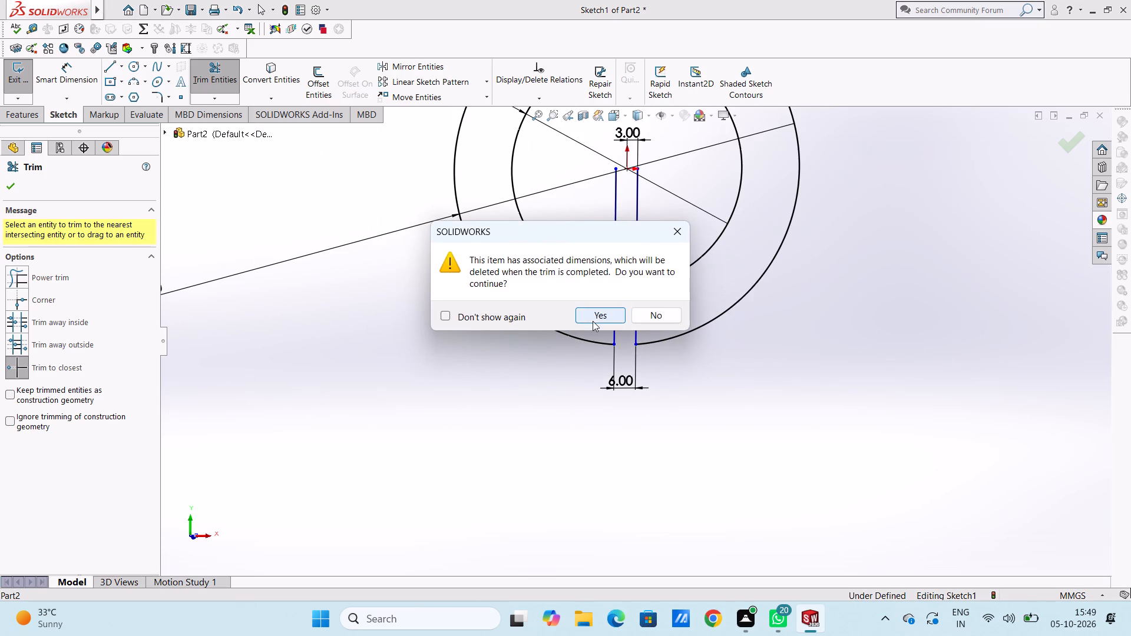
left_click(593, 321)
left_click(639, 220)
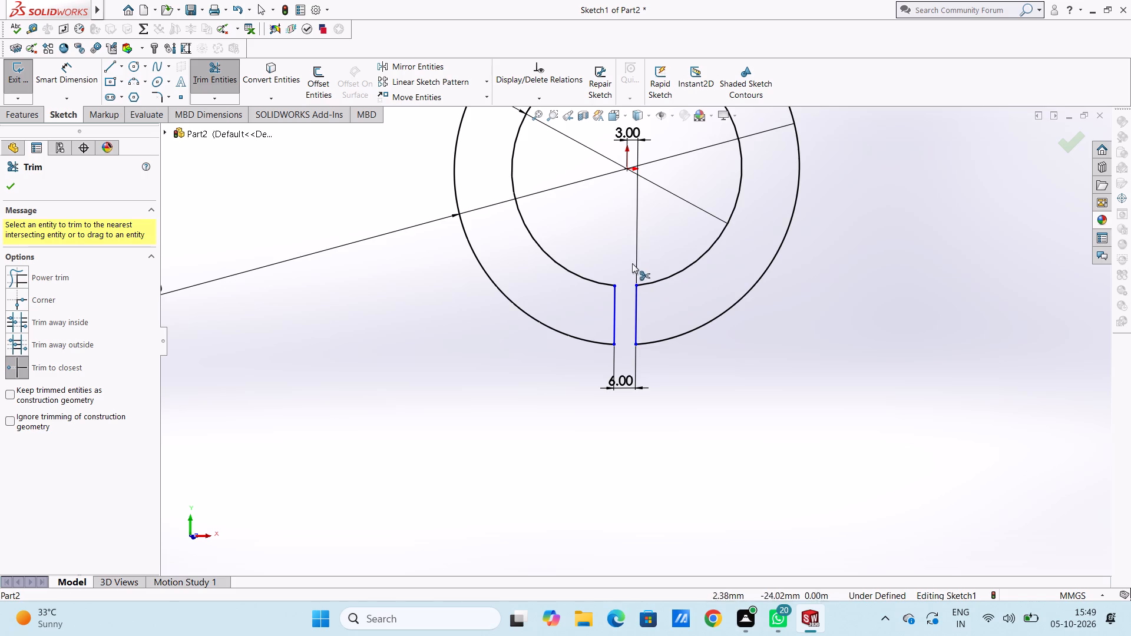
scroll(647, 183, "down", 3)
scroll(647, 187, "up", 4)
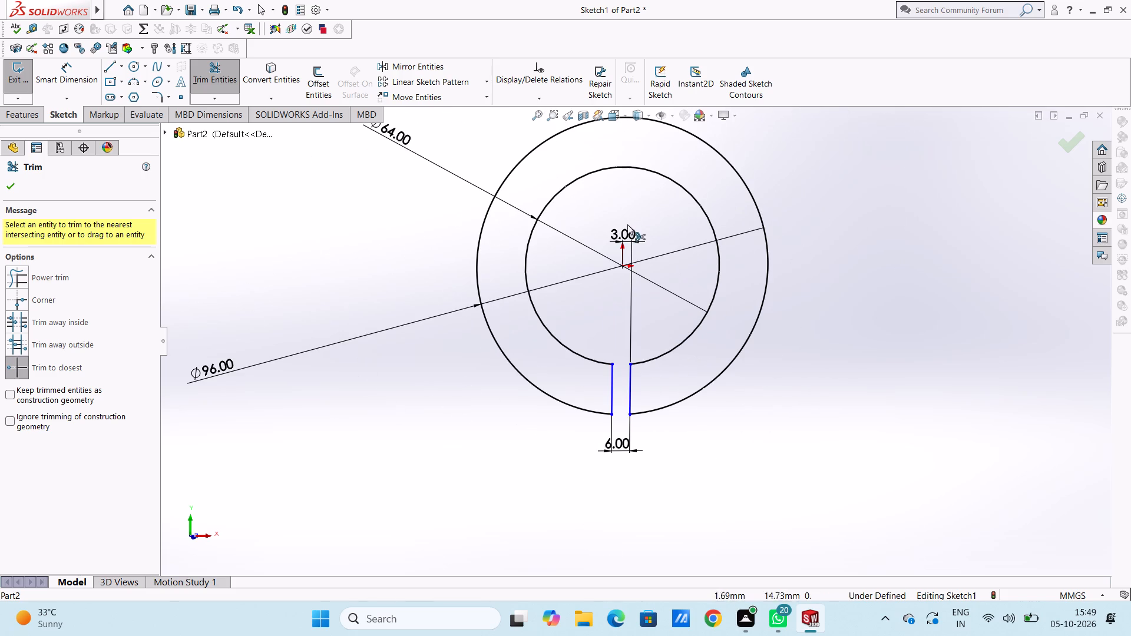
scroll(633, 373, "down", 5)
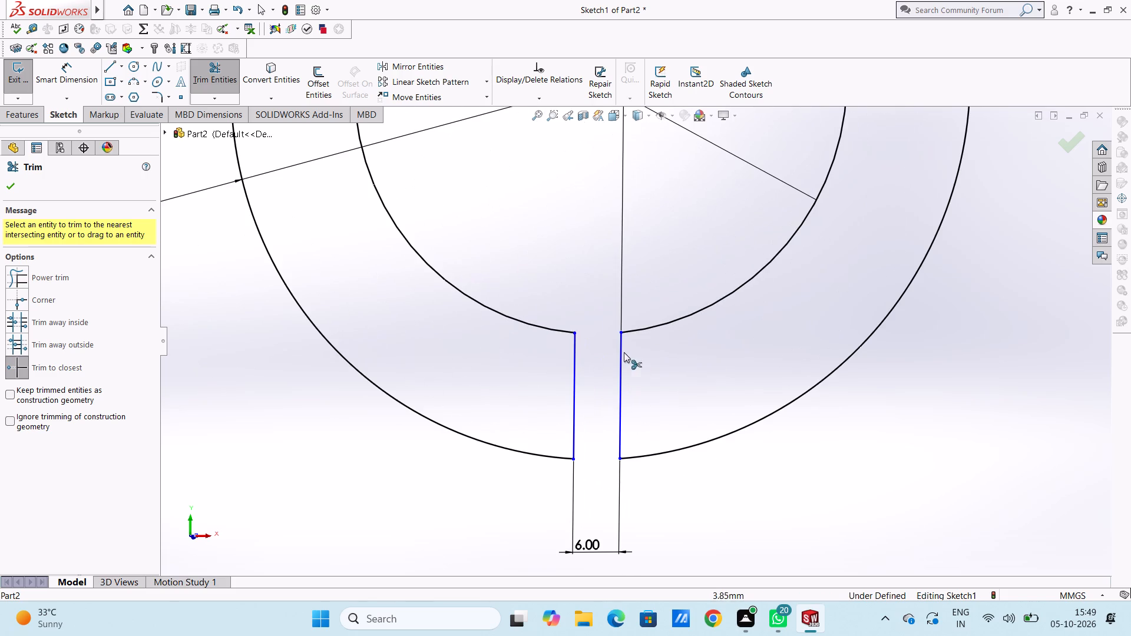
left_click(16, 181)
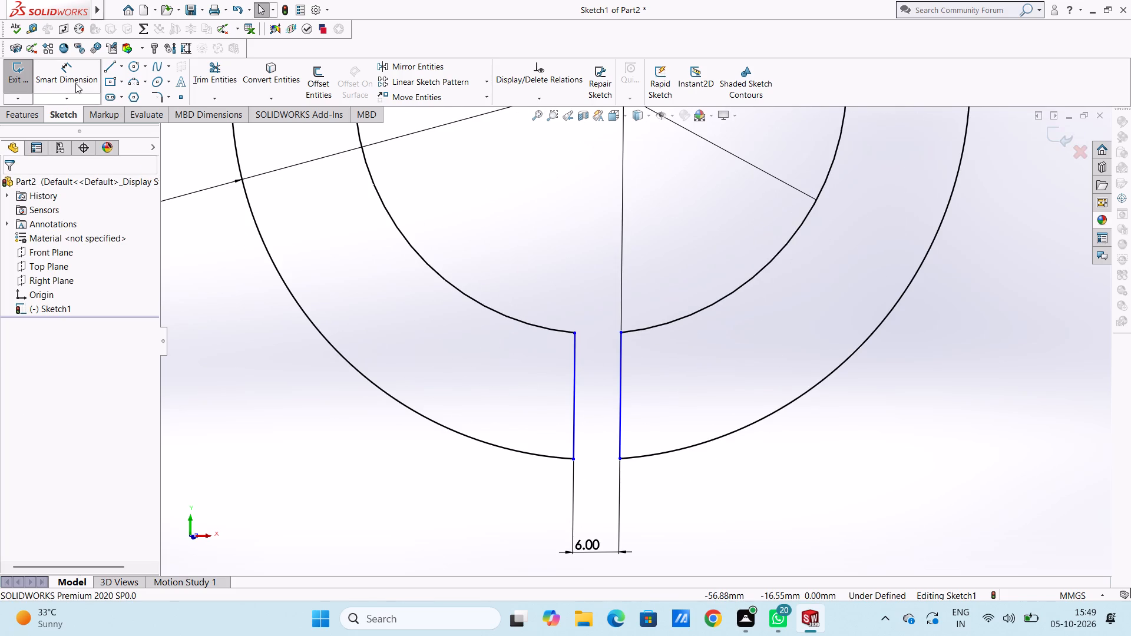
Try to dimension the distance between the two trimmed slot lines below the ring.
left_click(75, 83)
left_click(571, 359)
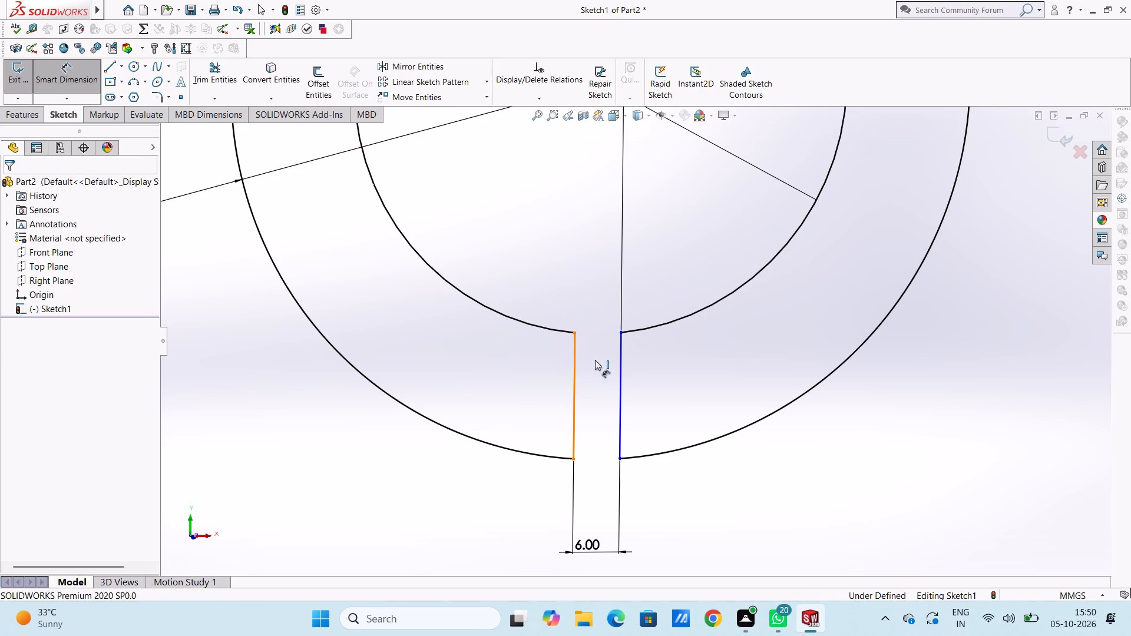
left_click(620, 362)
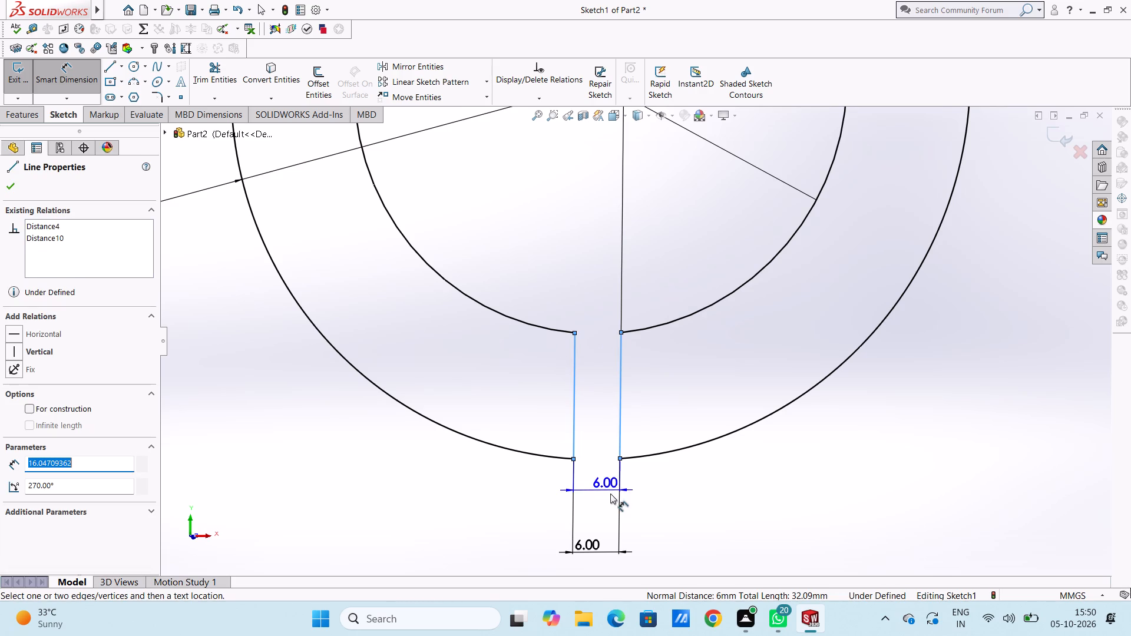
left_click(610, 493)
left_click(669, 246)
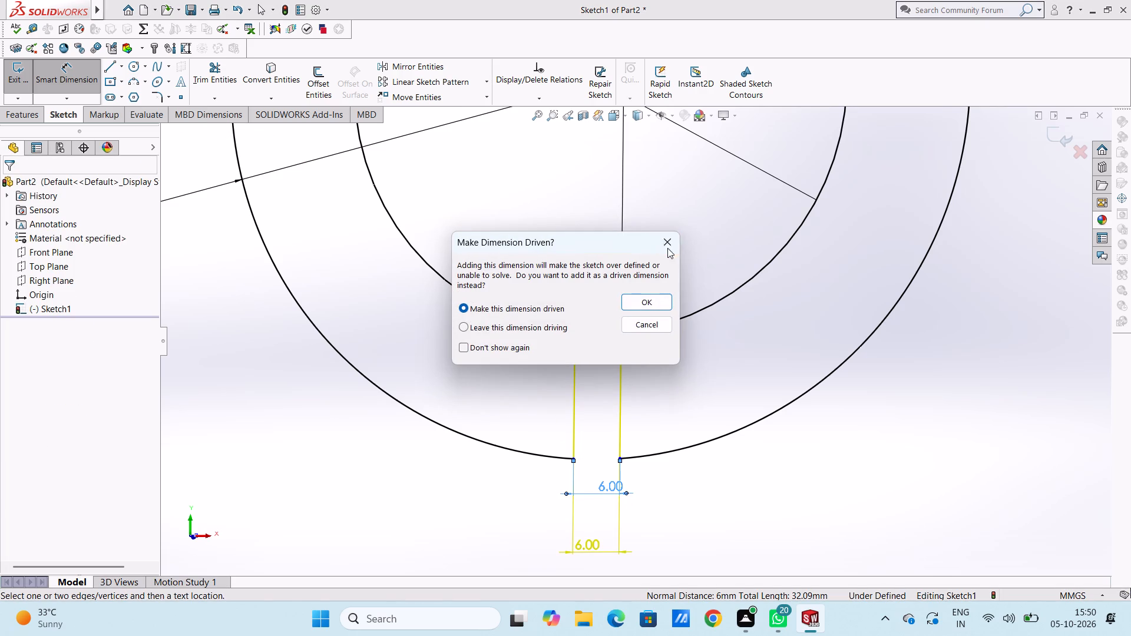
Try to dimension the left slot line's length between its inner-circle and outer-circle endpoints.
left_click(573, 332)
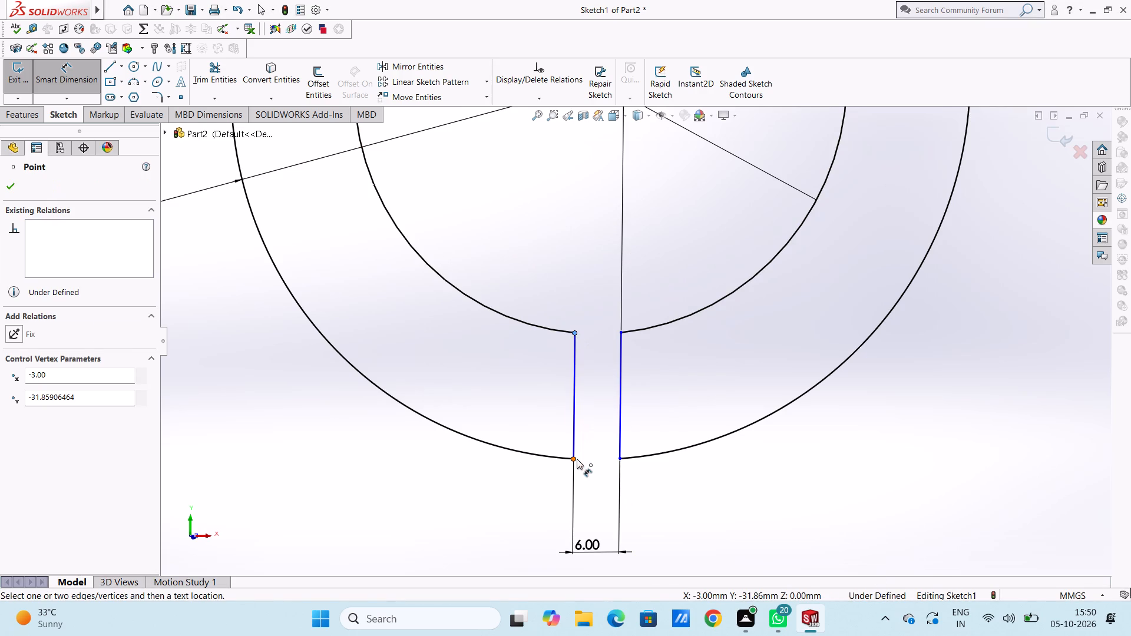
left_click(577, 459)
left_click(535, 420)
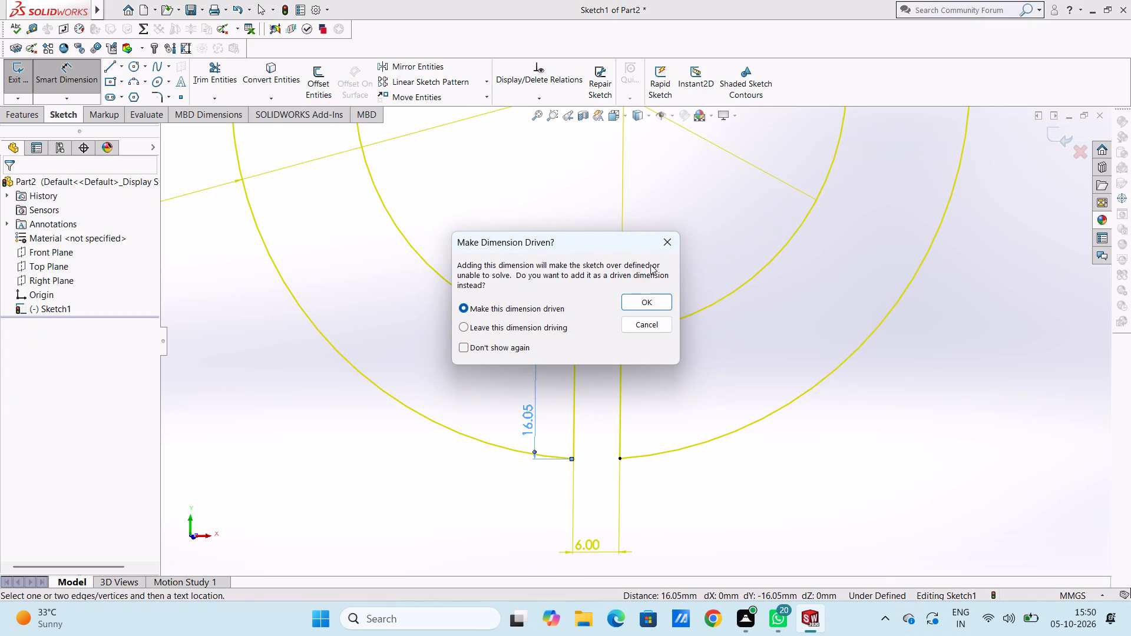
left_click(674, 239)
Add a 31.86 mm vertical dimension from the origin to the left slot line's upper endpoint.
scroll(614, 256, "up", 6)
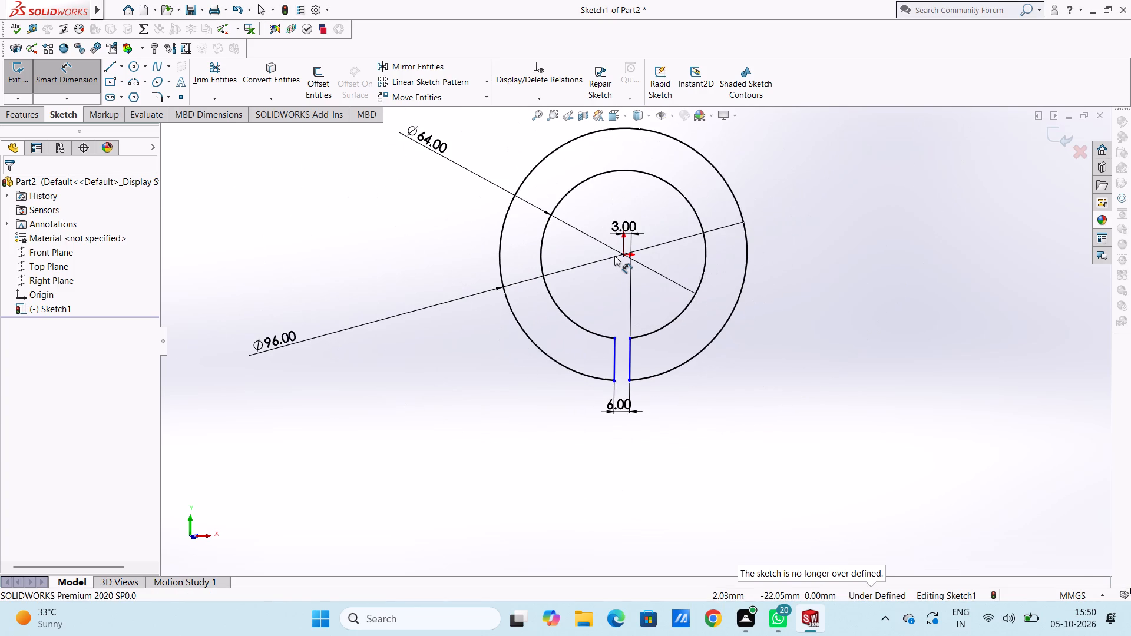
left_click(621, 258)
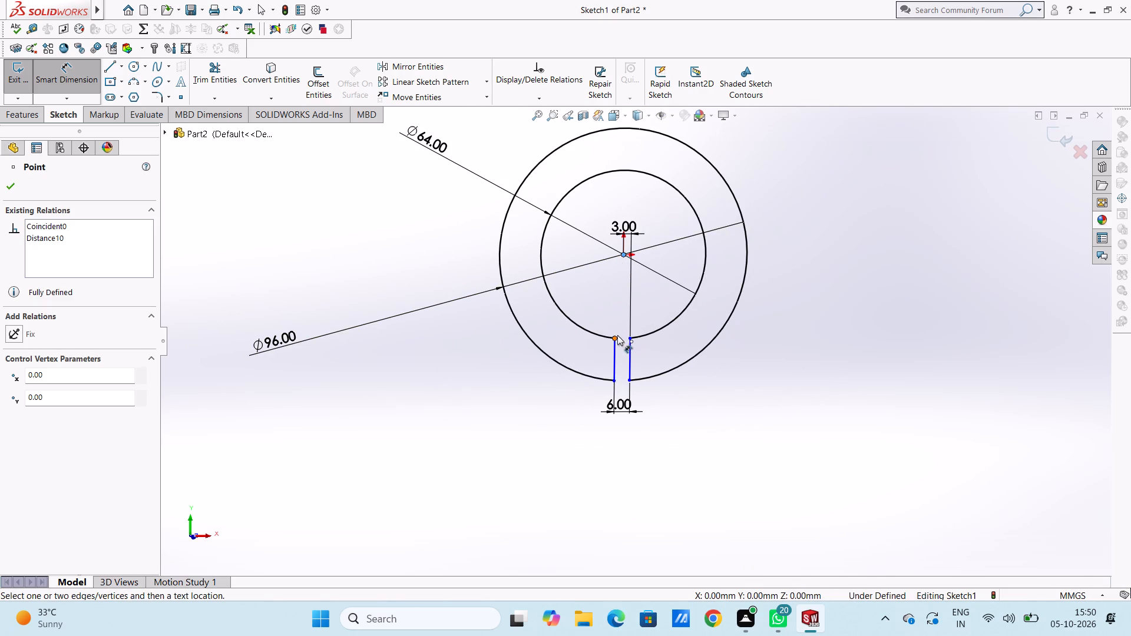
left_click(617, 335)
left_click(417, 323)
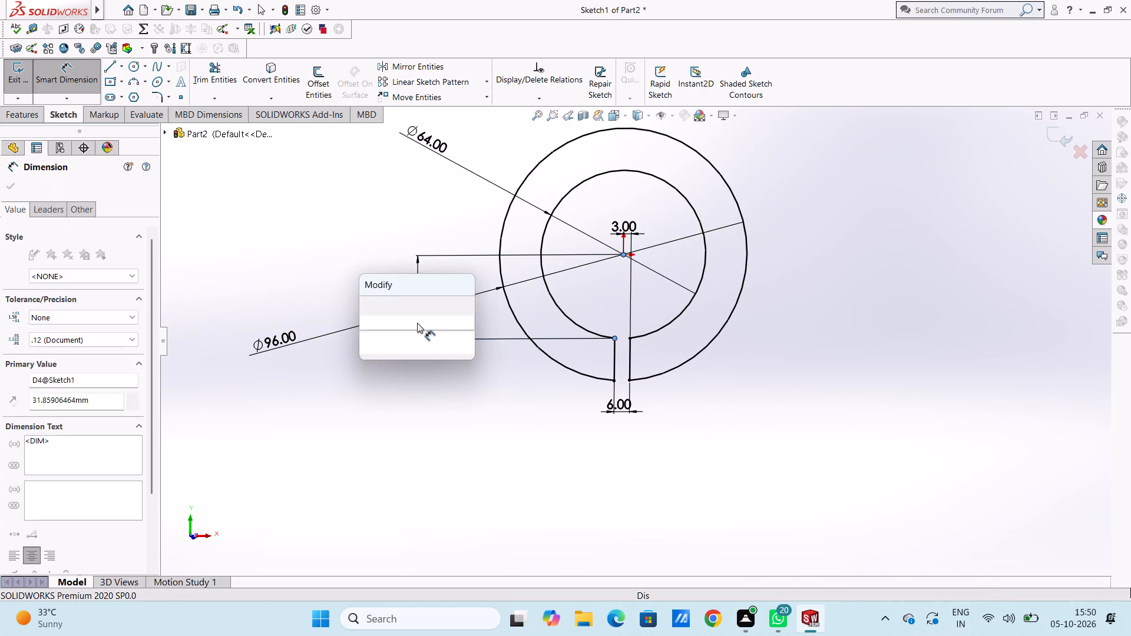
left_click(364, 301)
left_click(358, 296)
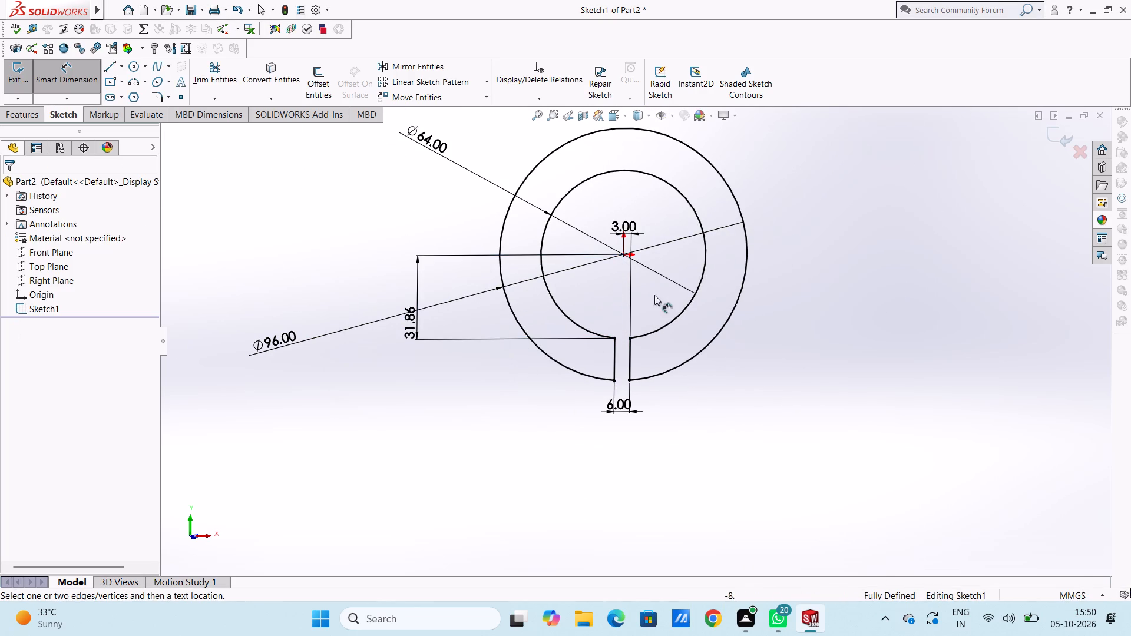
Draw a horizontal midpoint line centred at the slot's lower opening, extending 30 mm to each side.
scroll(733, 294, "up", 3)
middle_click(773, 293)
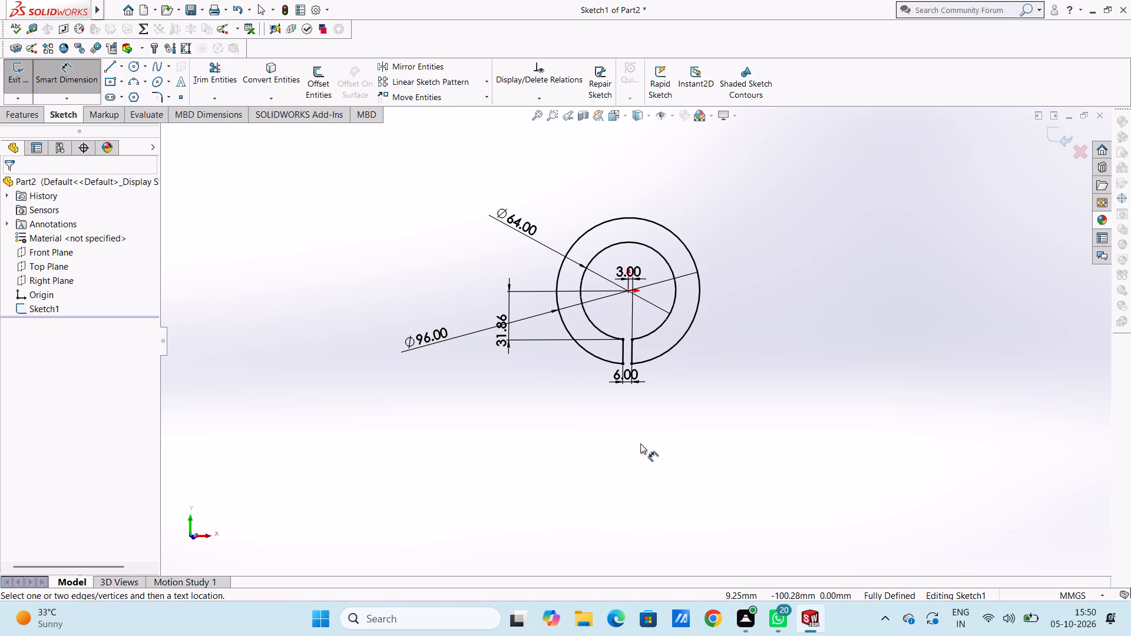
key("ctrl+1")
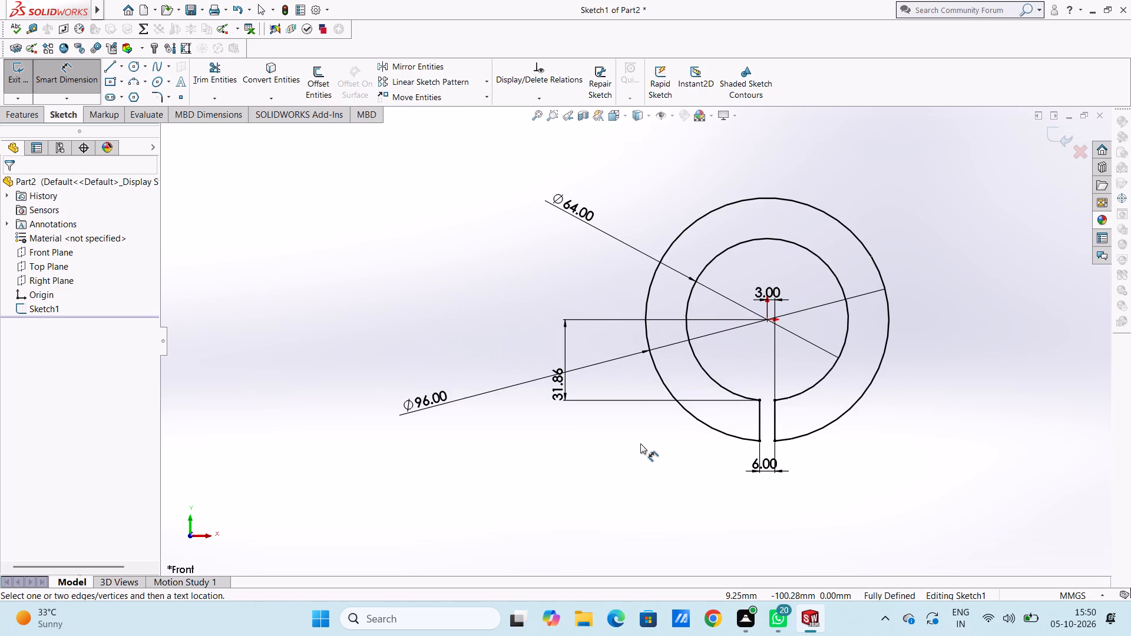
scroll(640, 443, "up", 2)
scroll(839, 413, "down", 3)
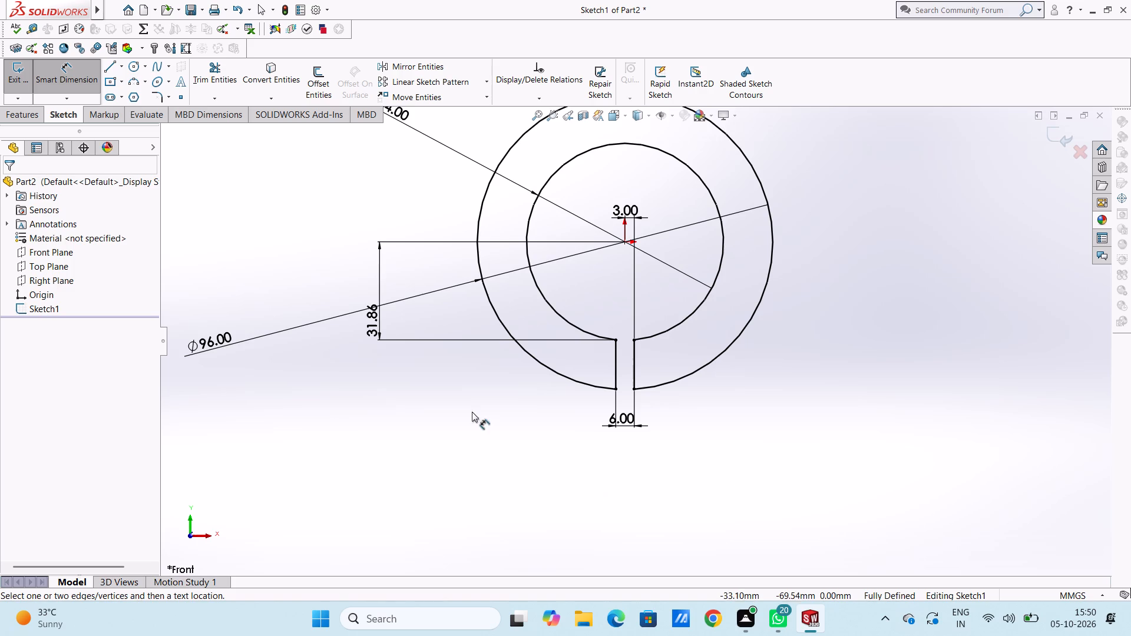
left_click(120, 71)
left_click(131, 111)
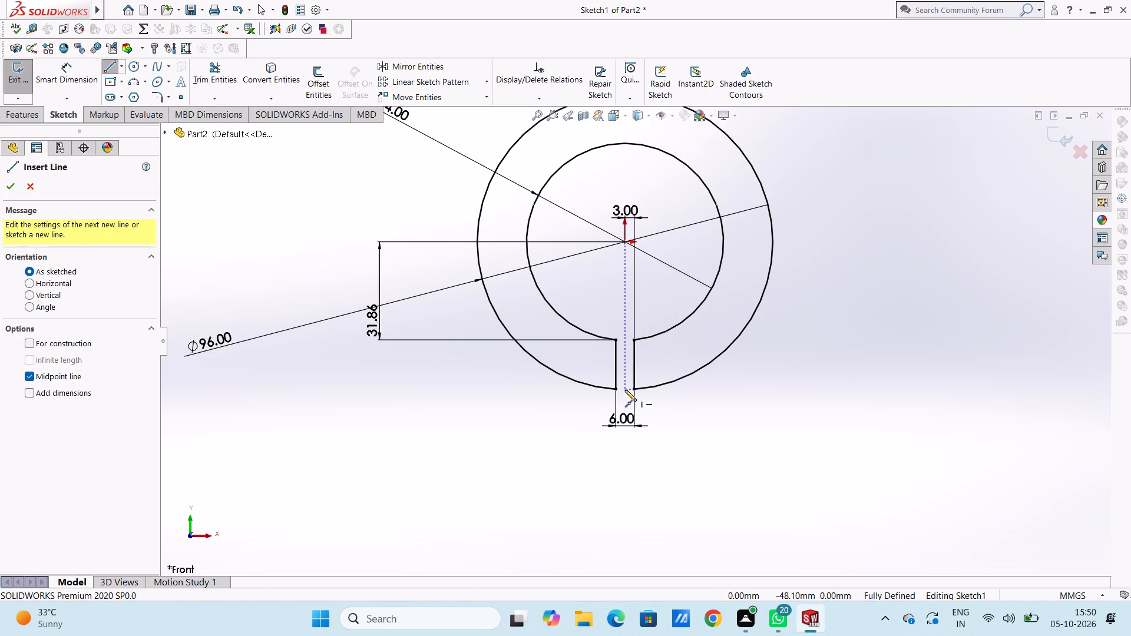
left_click(625, 390)
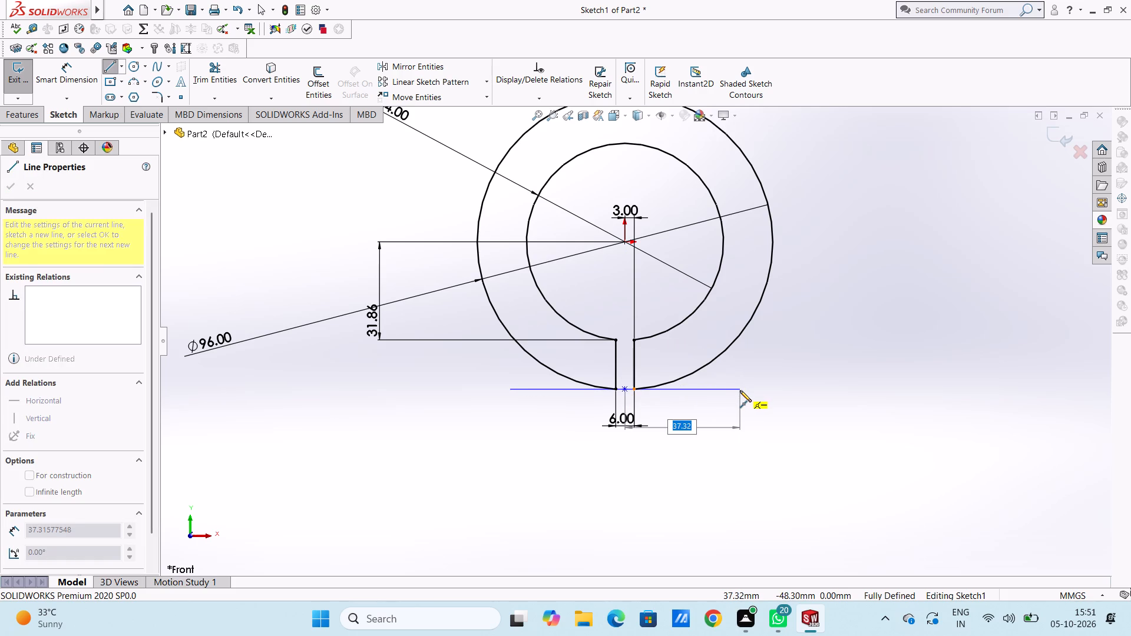
type("30")
key("Return")
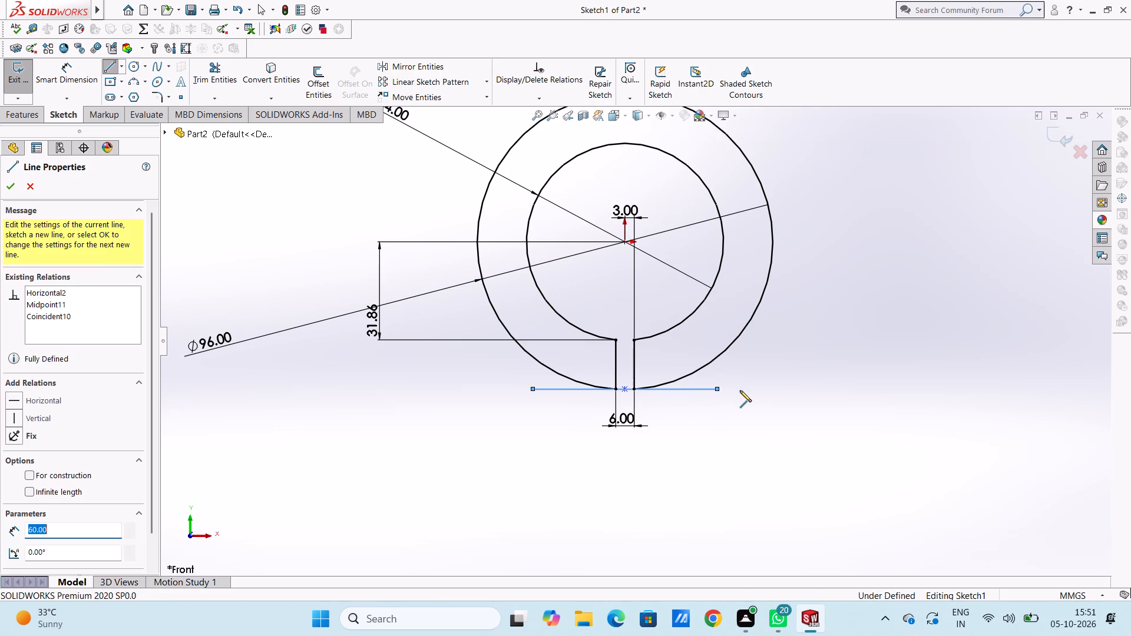
left_click(6, 188)
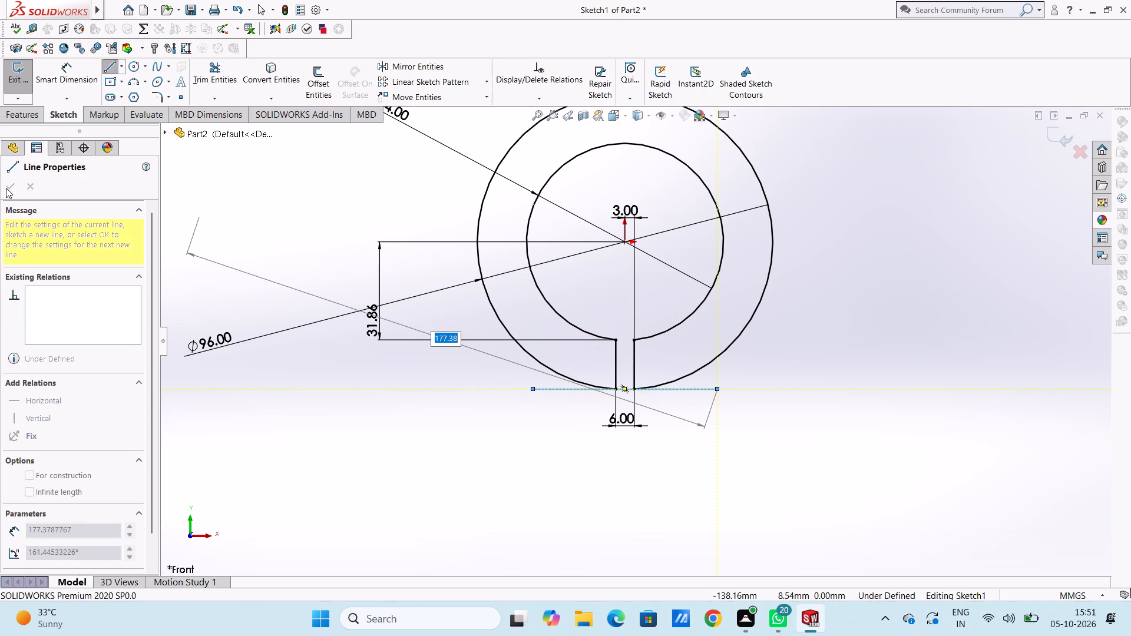
key("Escape")
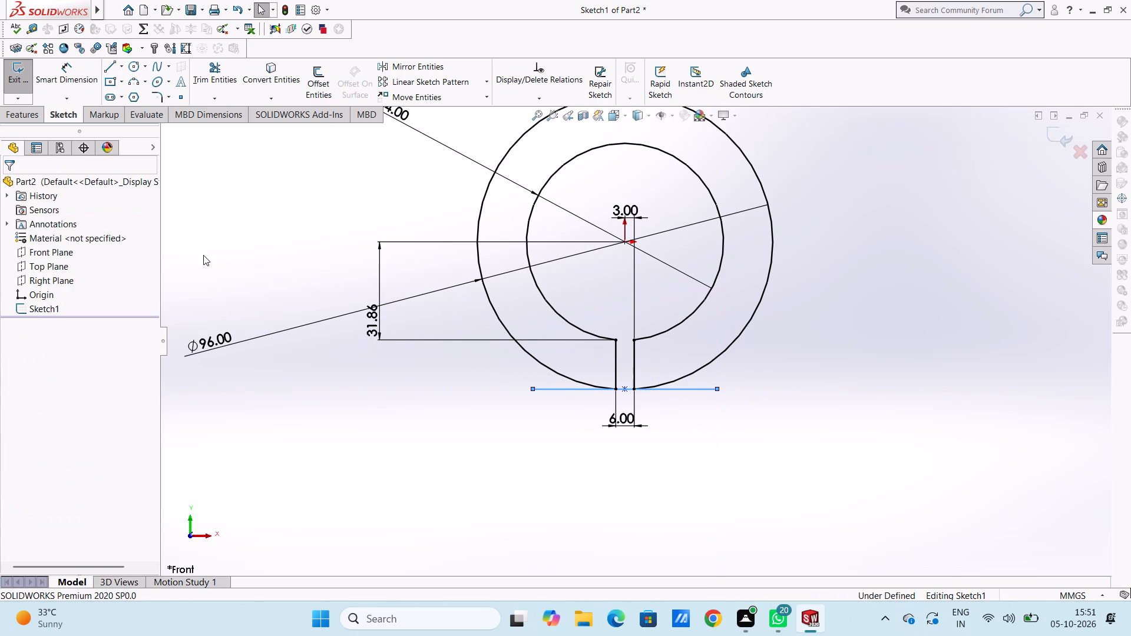
Add a 60 mm length dimension to the horizontal line and place it below the ring.
scroll(203, 255, "up", 2)
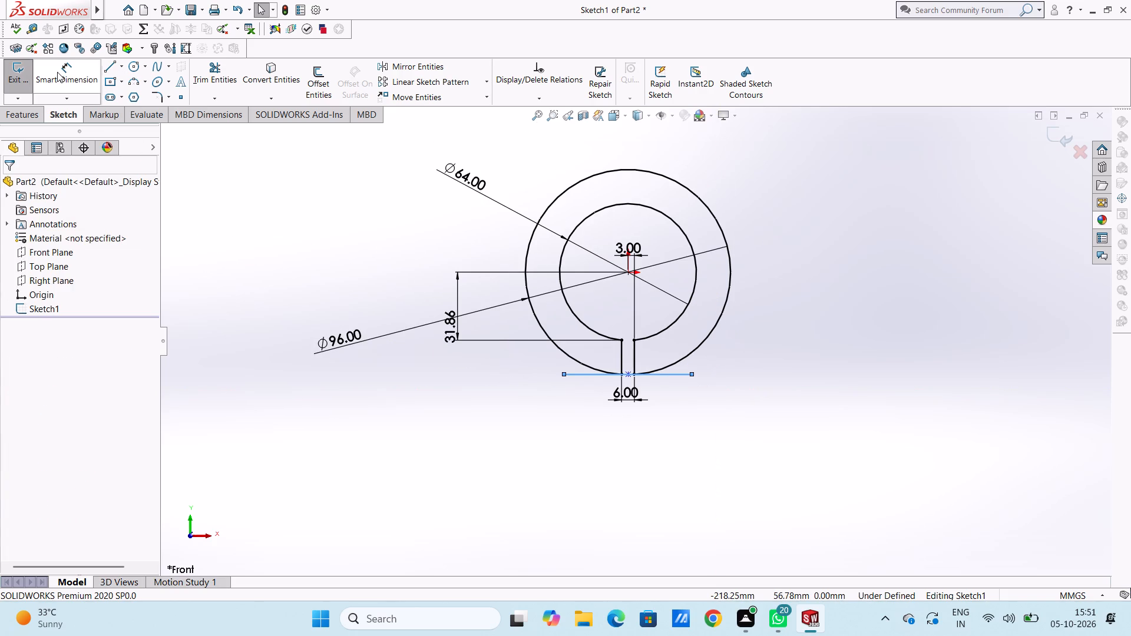
left_click(57, 72)
left_click(581, 373)
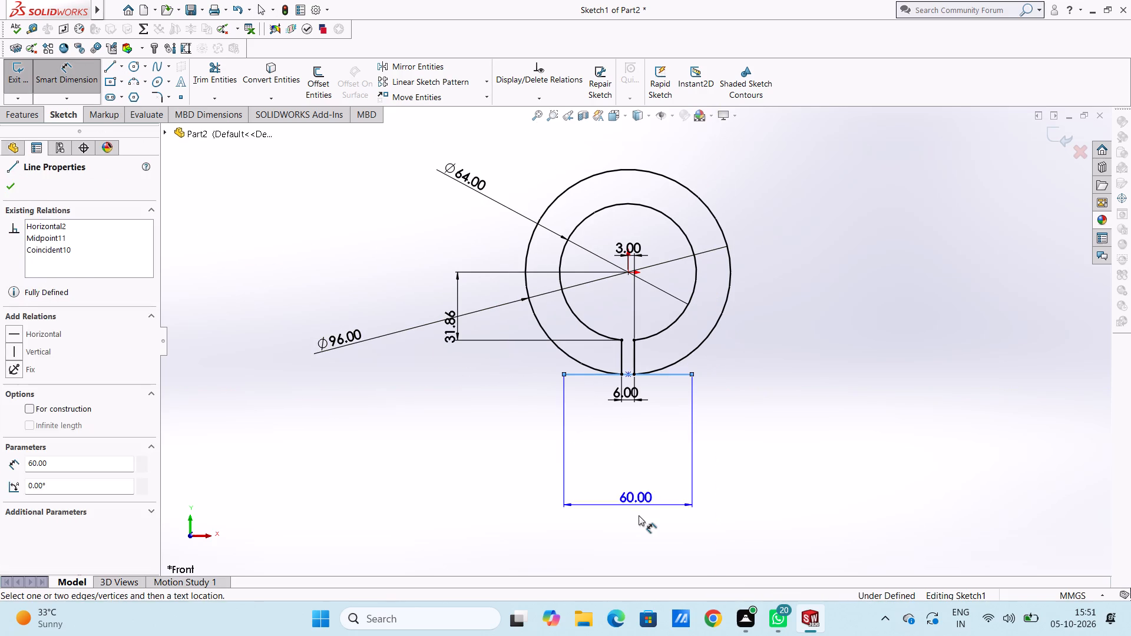
left_click(639, 515)
left_click(590, 495)
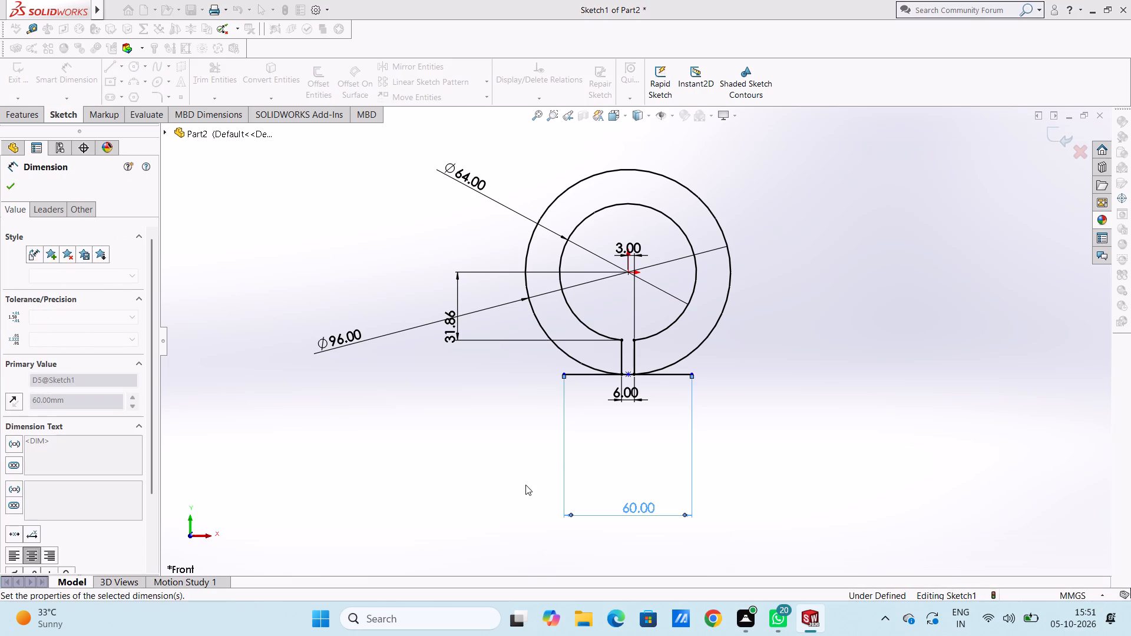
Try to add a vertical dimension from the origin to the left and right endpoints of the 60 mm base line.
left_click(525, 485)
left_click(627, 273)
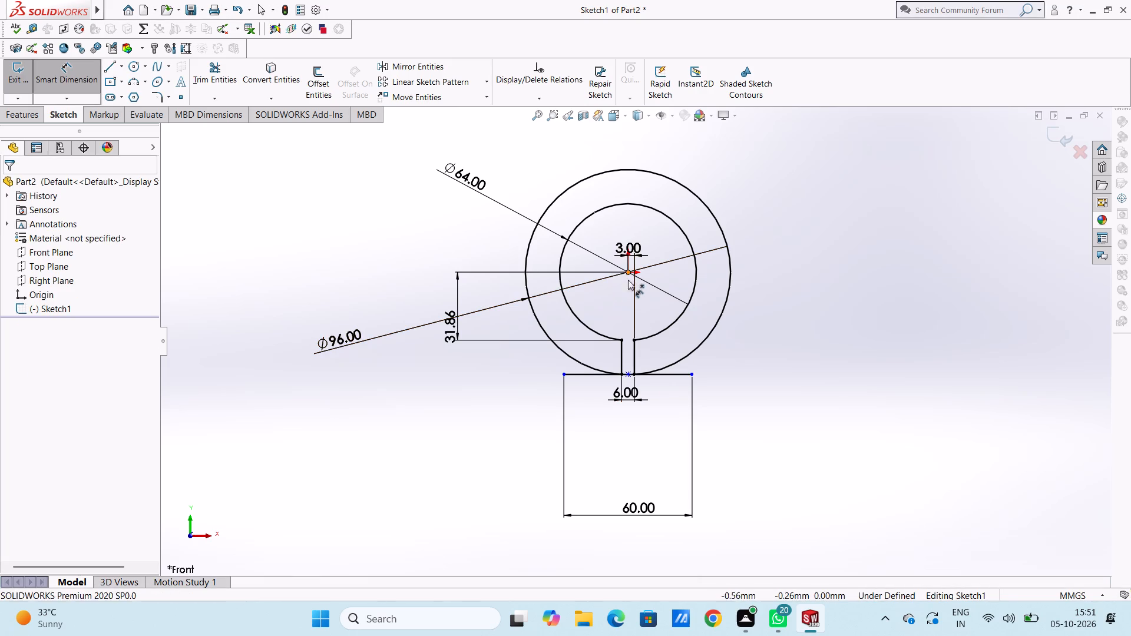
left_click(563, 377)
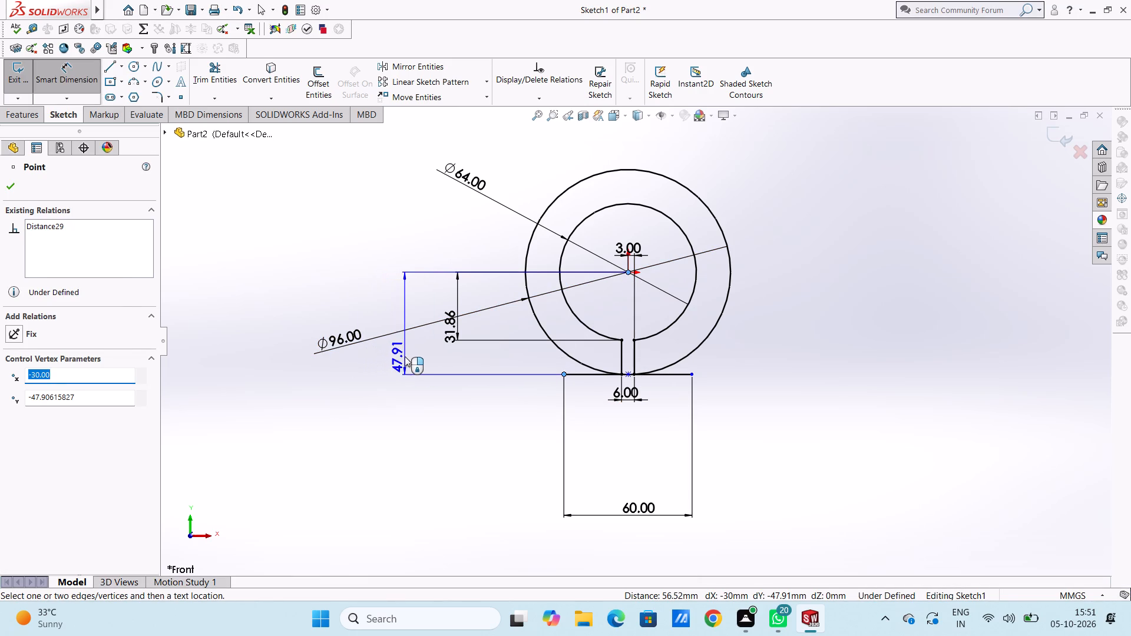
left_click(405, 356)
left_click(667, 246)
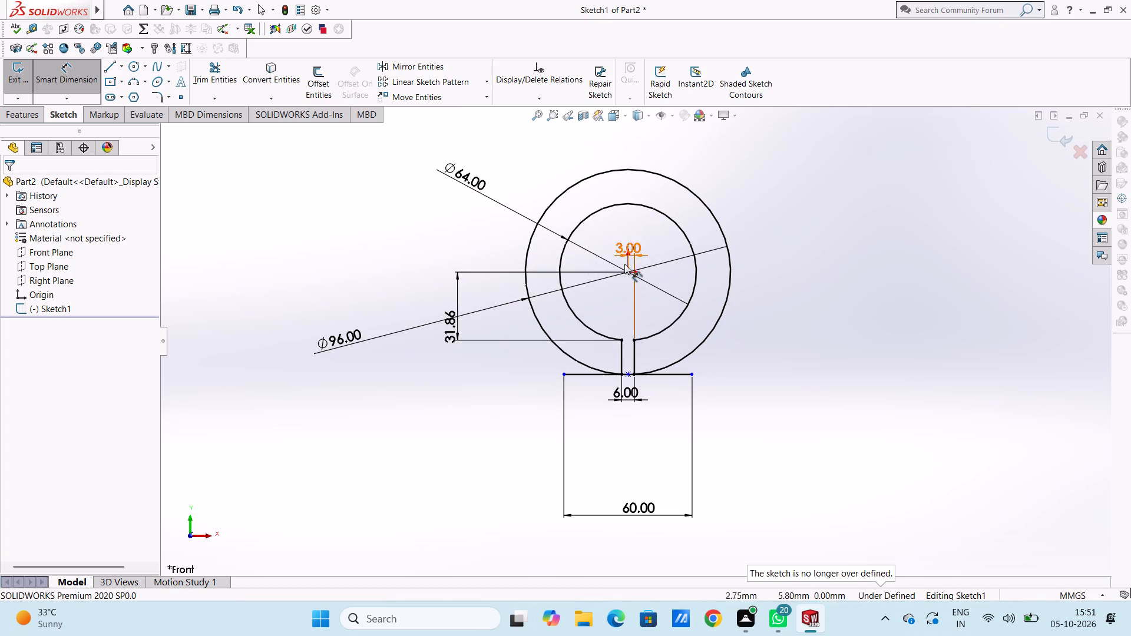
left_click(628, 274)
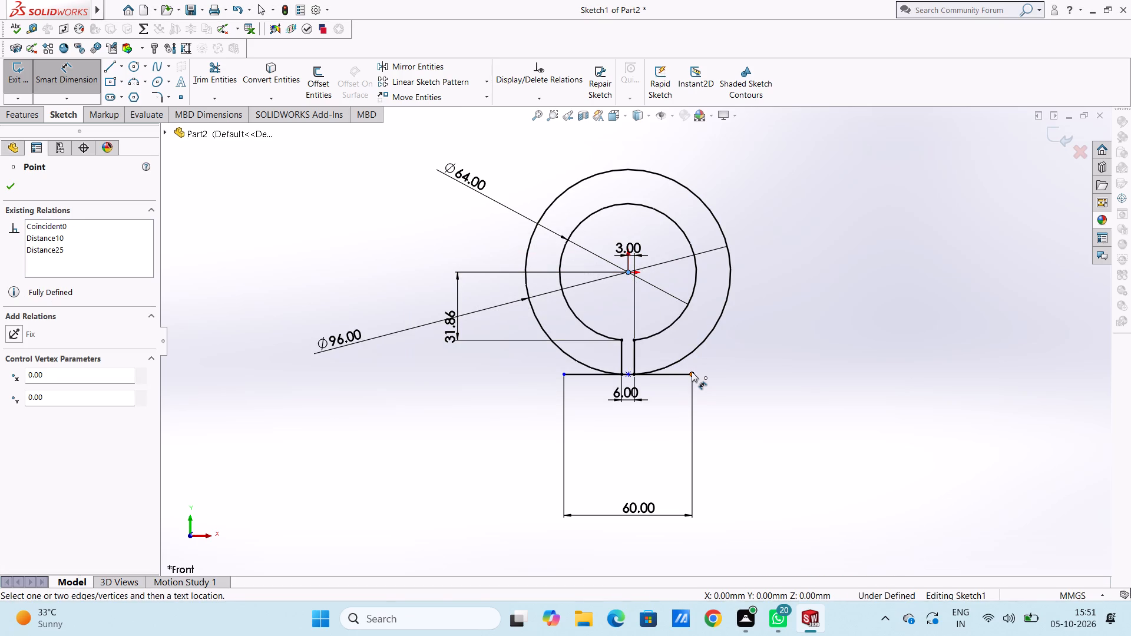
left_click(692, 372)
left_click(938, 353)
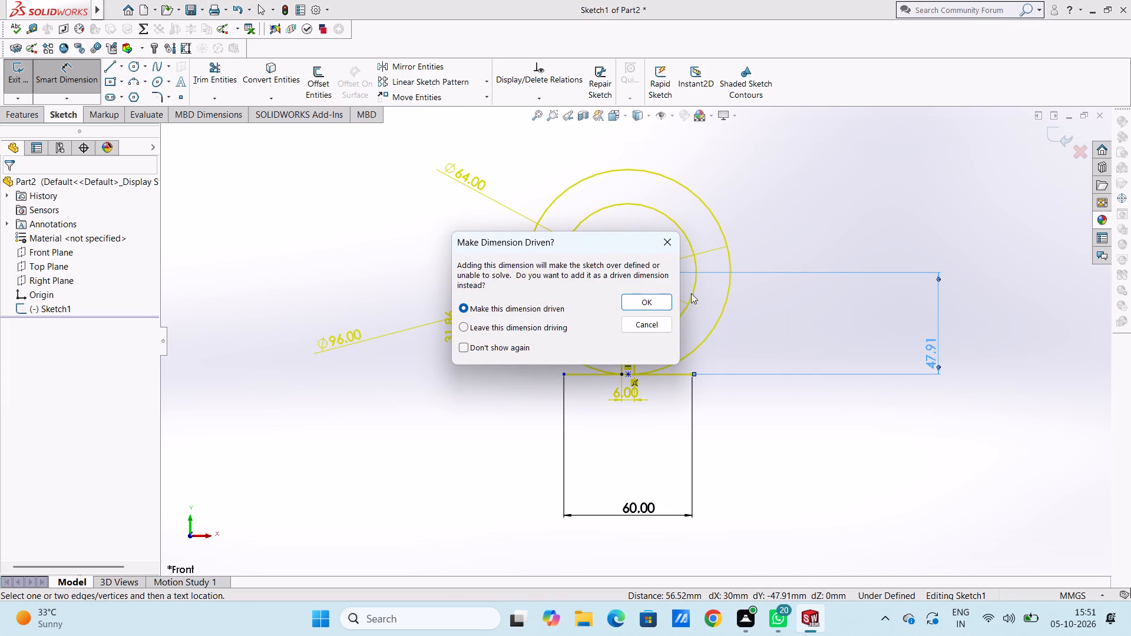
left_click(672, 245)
Draw a 60 mm wide U of three lines through the base line's endpoints, starting and ending inside the ring, right side about 50 mm tall.
scroll(661, 390, "down", 4)
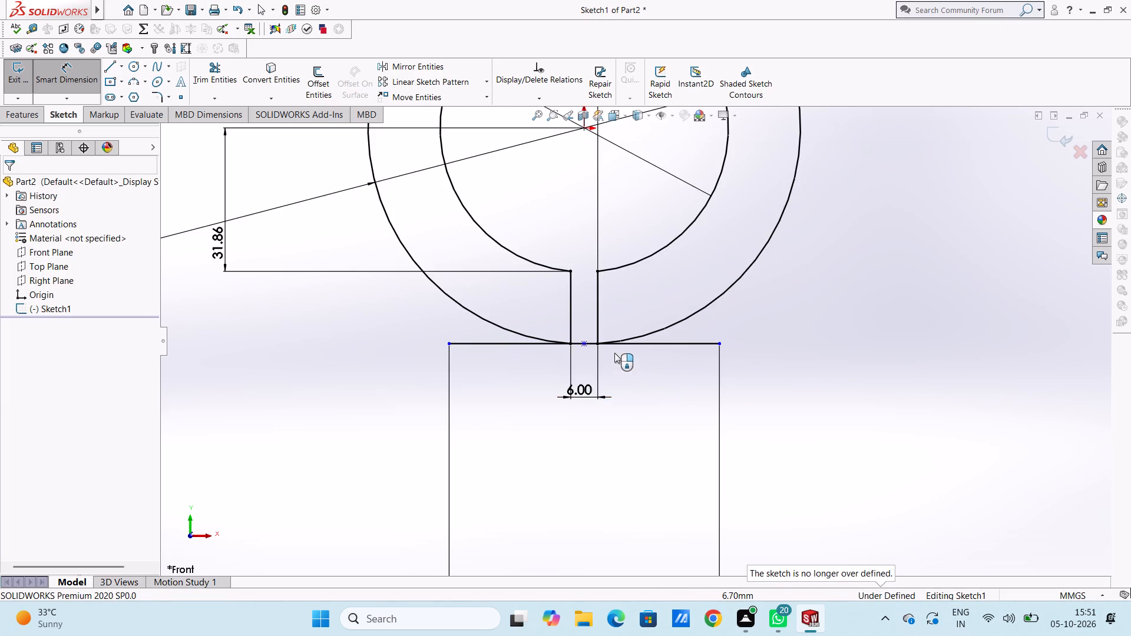
scroll(614, 352, "up", 1)
scroll(577, 316, "down", 2)
scroll(577, 317, "up", 3)
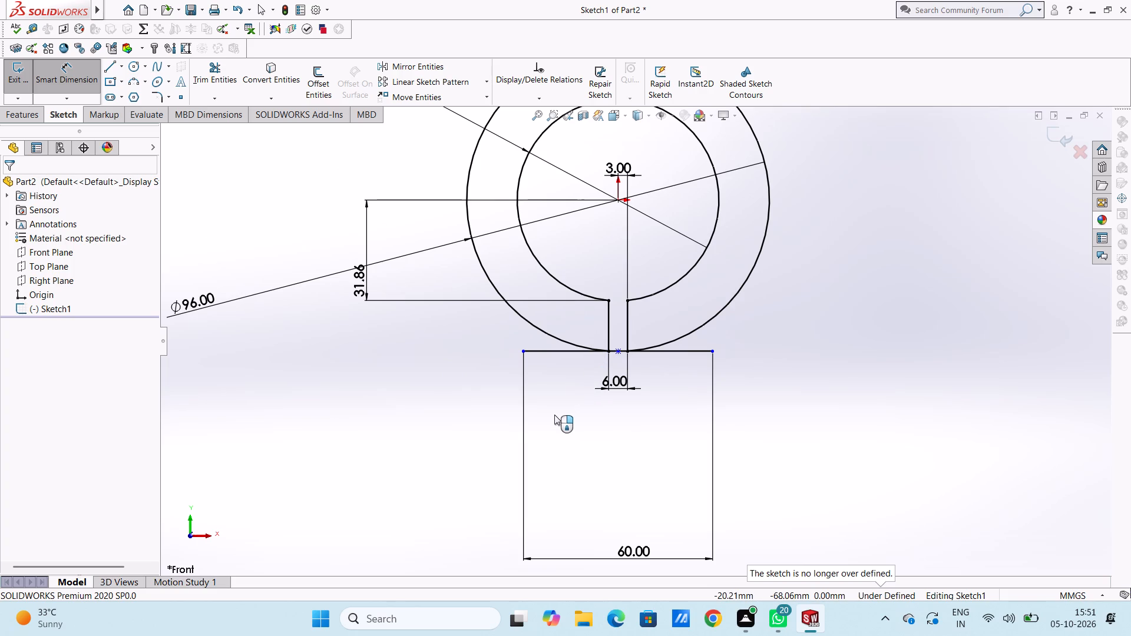
left_click(106, 67)
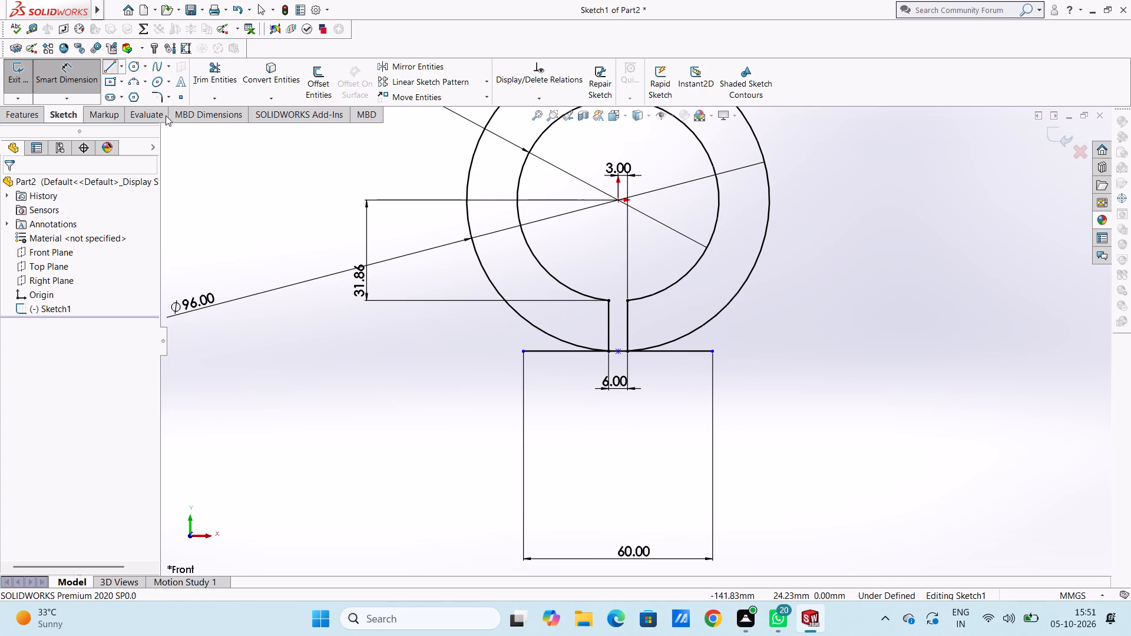
left_click(524, 280)
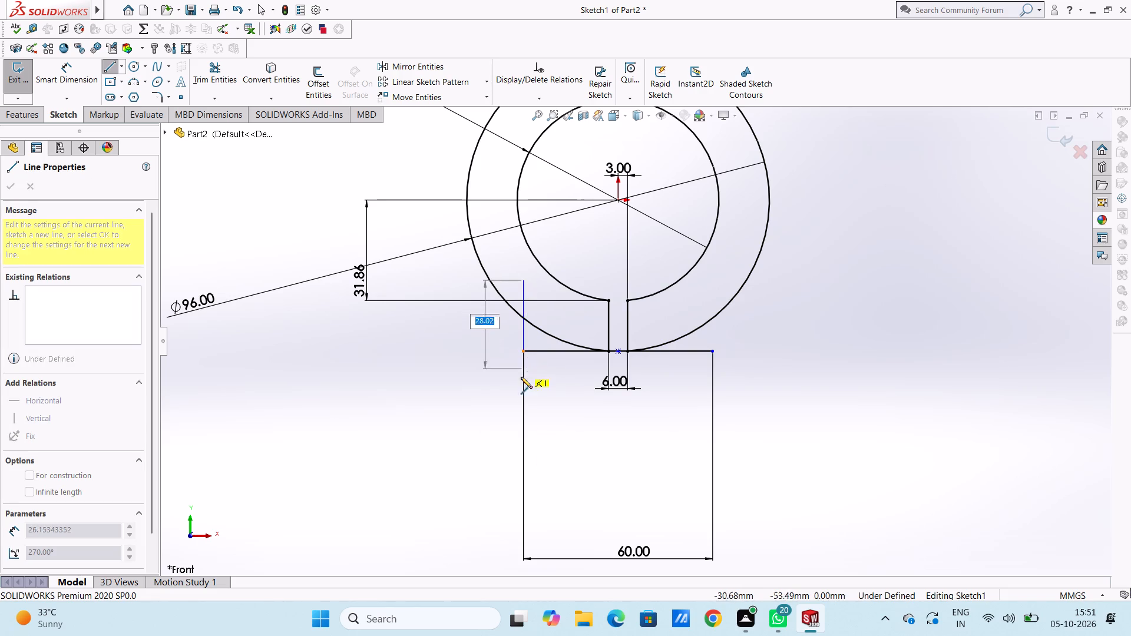
left_click(523, 450)
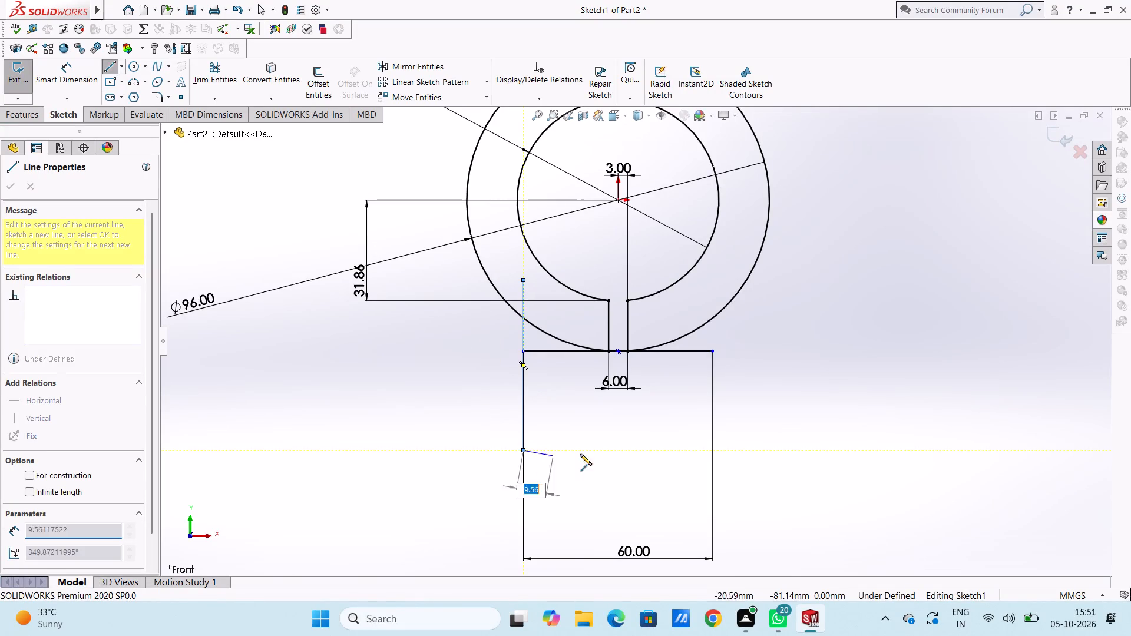
left_click(712, 450)
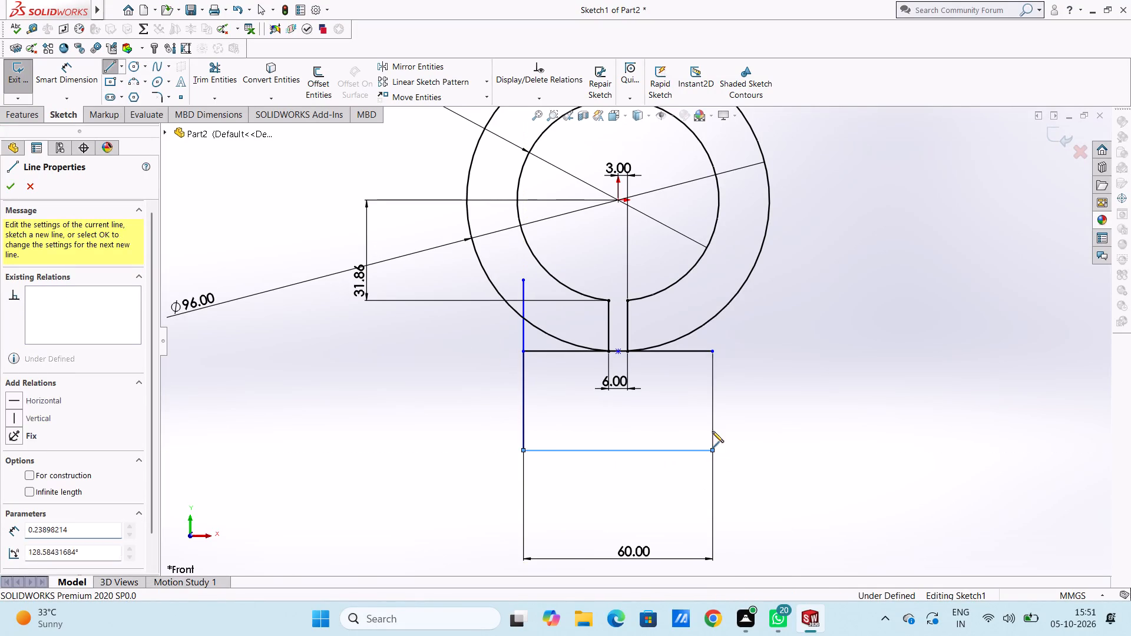
left_click(713, 294)
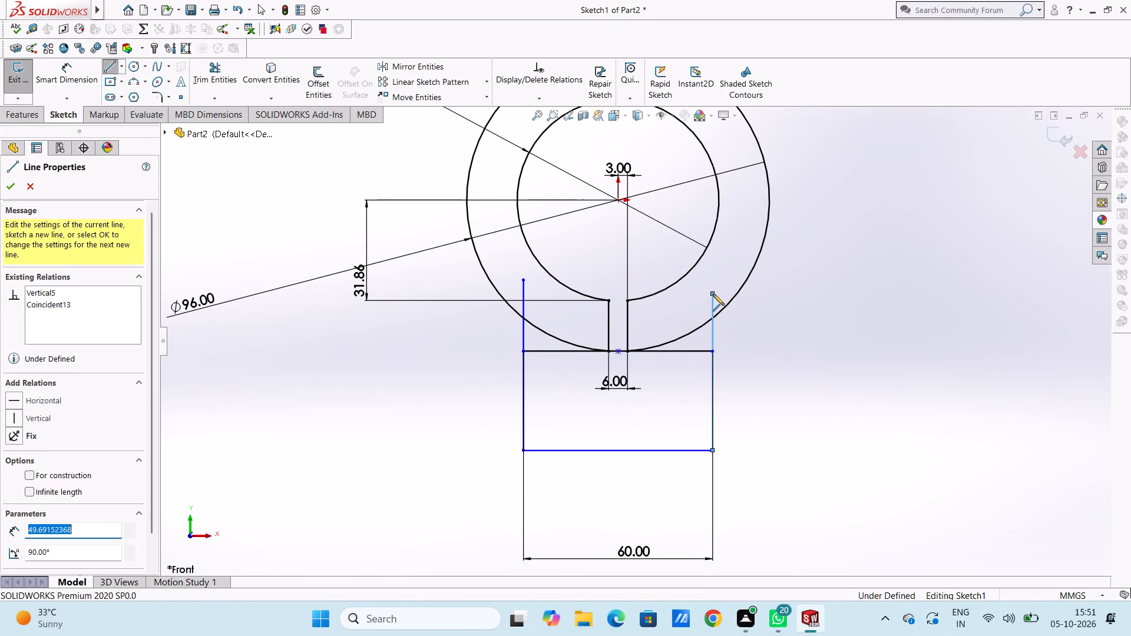
key("Escape")
key("Escape")
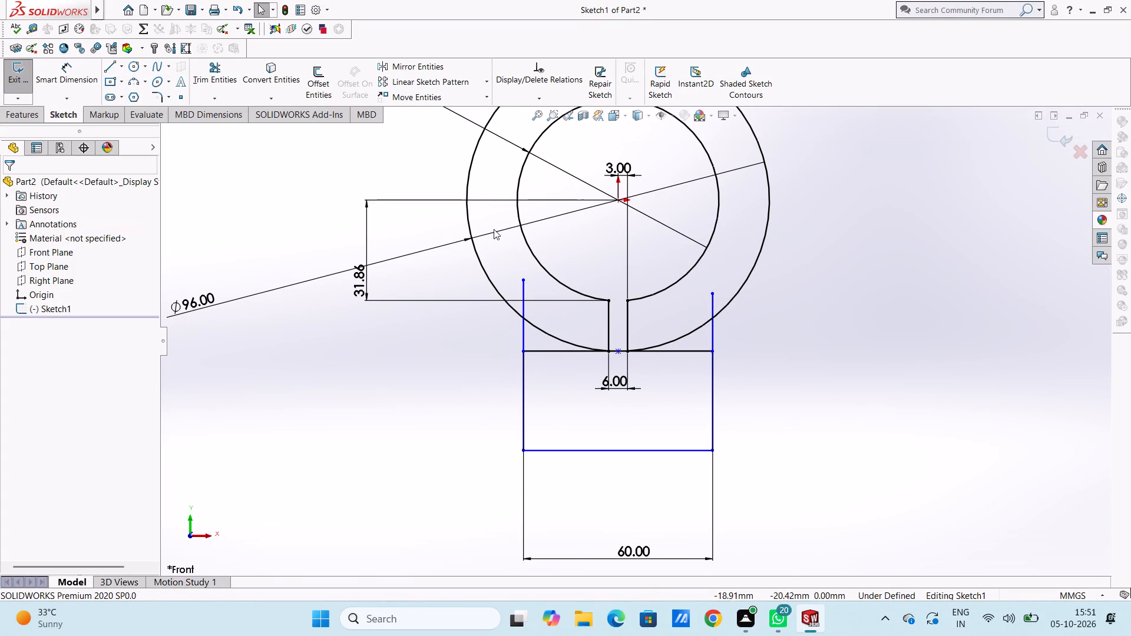
Trim both vertical line ends inside the outer circle and the base line on either side of the slot, accepting removal of related relations and dimensions.
left_click(218, 76)
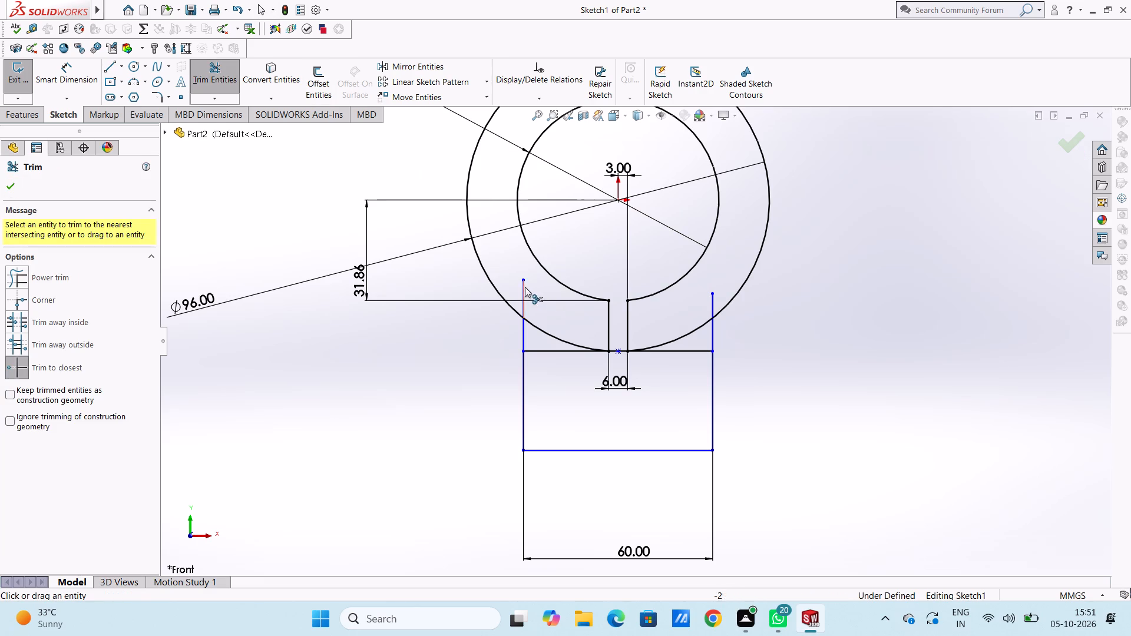
left_click(524, 287)
left_click(535, 355)
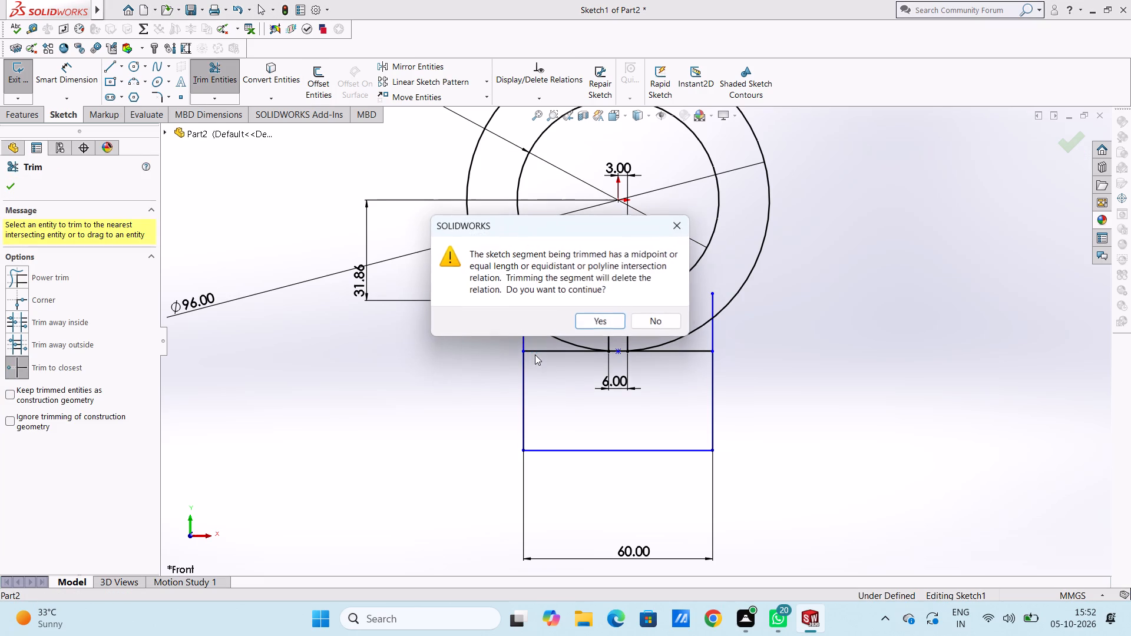
left_click(604, 319)
left_click(597, 317)
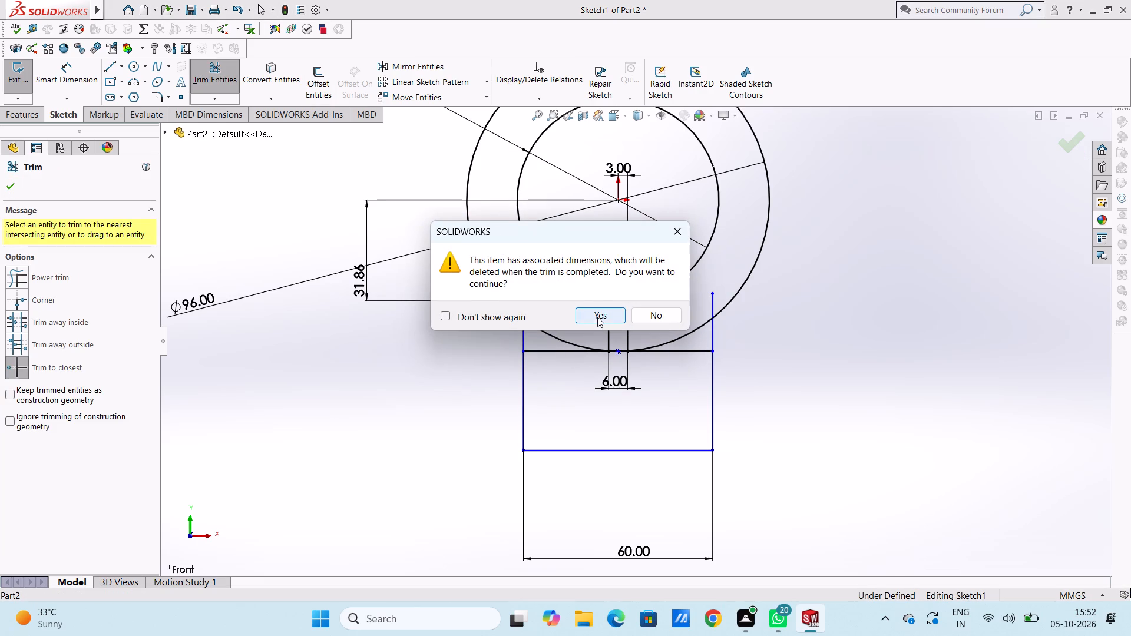
left_click(674, 350)
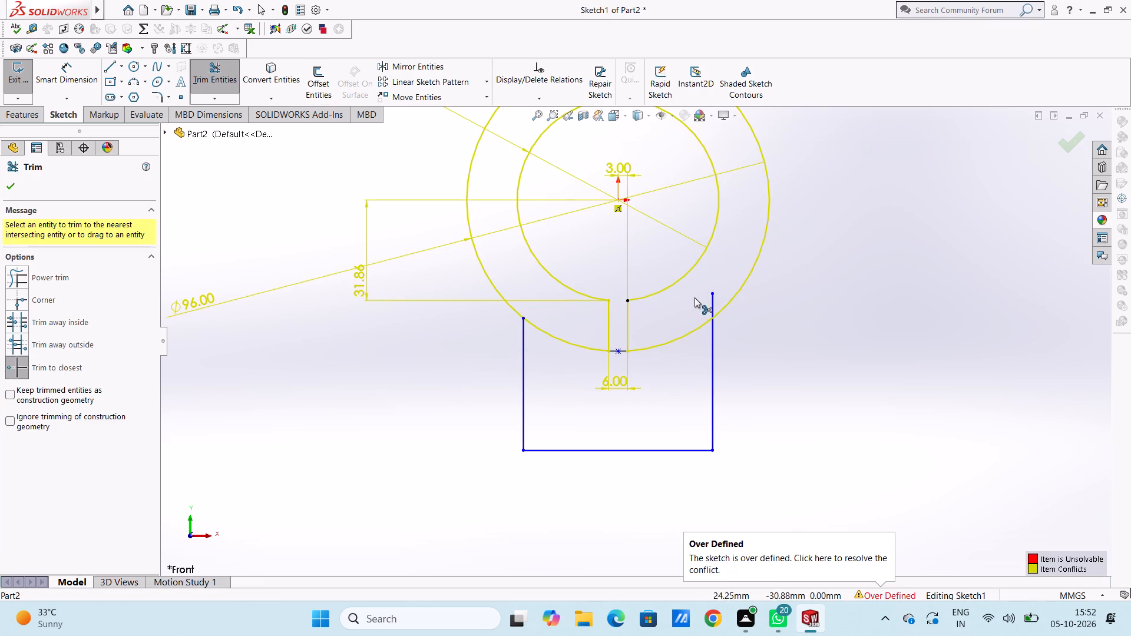
left_click(709, 301)
scroll(641, 397, "up", 5)
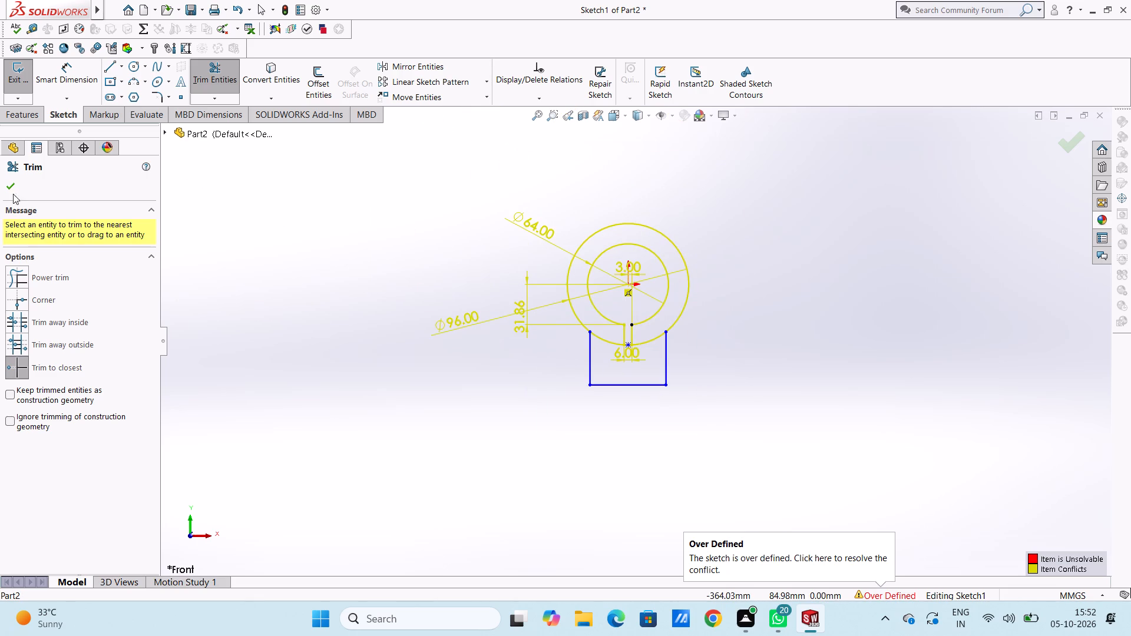
left_click(8, 194)
Delete the 64 mm diameter dimension of the inner circle.
left_click(528, 226)
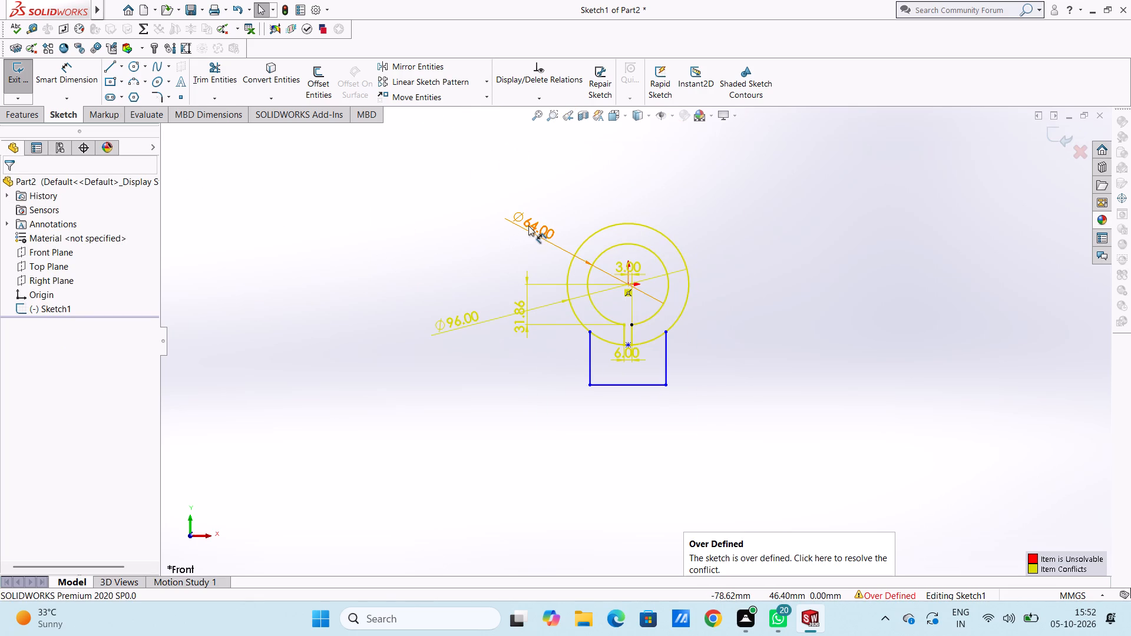
key("Delete")
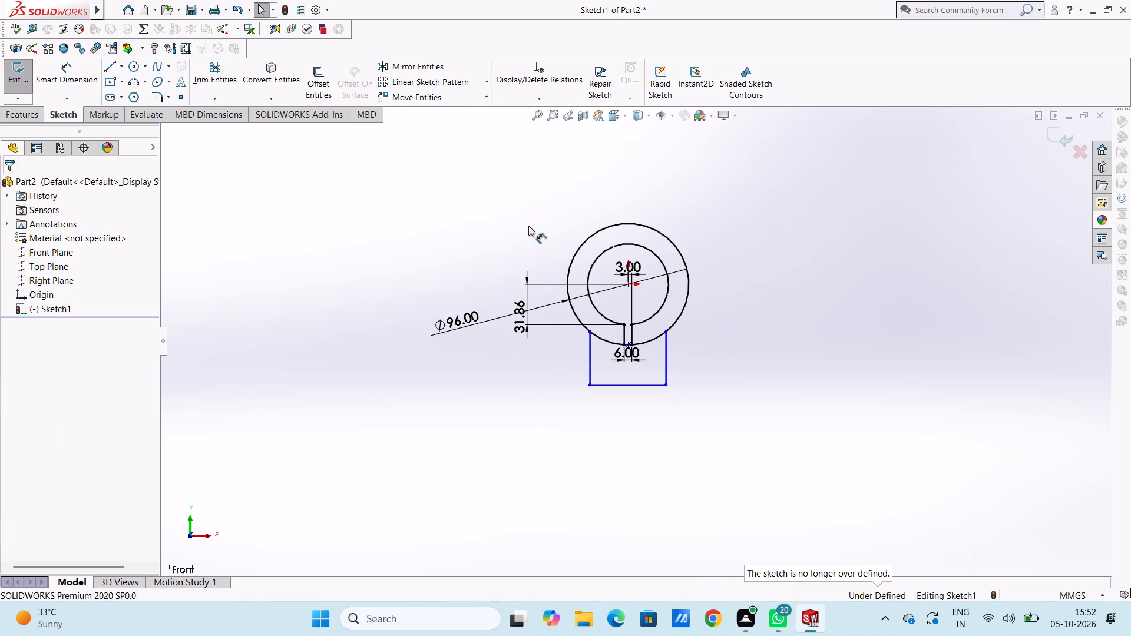
Dimension the left vertical line below the ring and set its length to 30 mm.
scroll(649, 330, "down", 1)
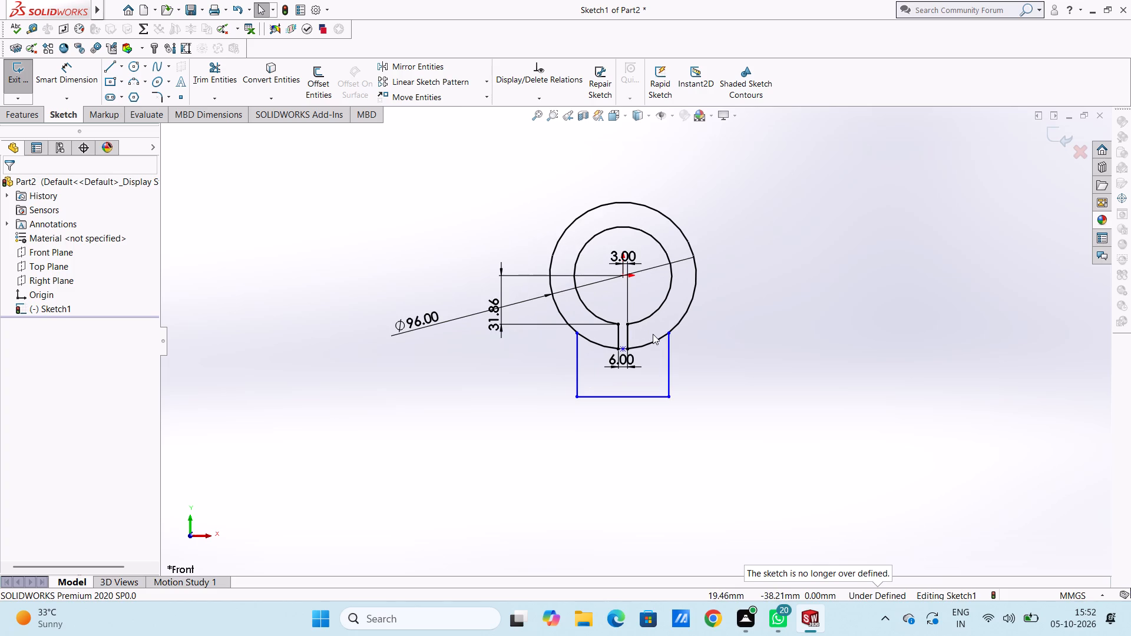
scroll(653, 334, "down", 1)
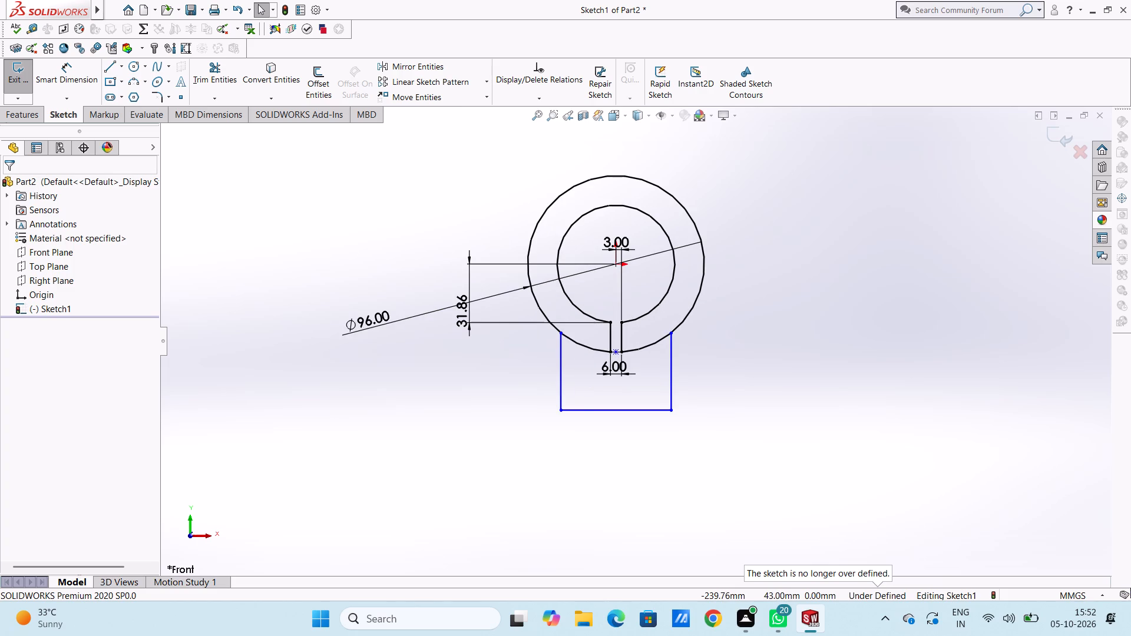
left_click(67, 75)
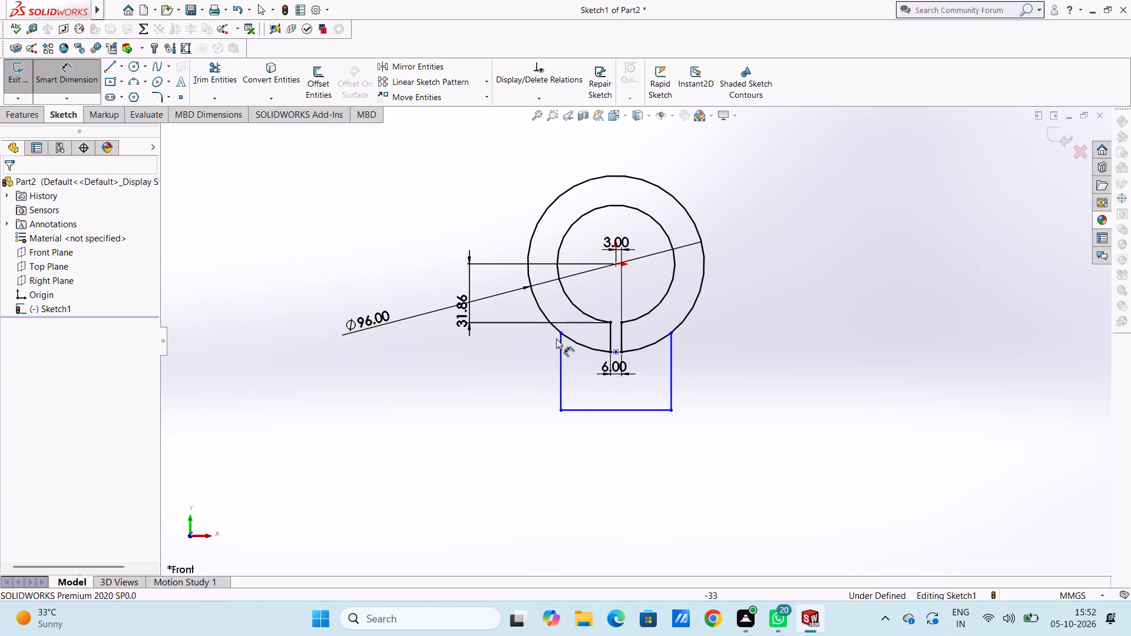
left_click(560, 343)
left_click(403, 351)
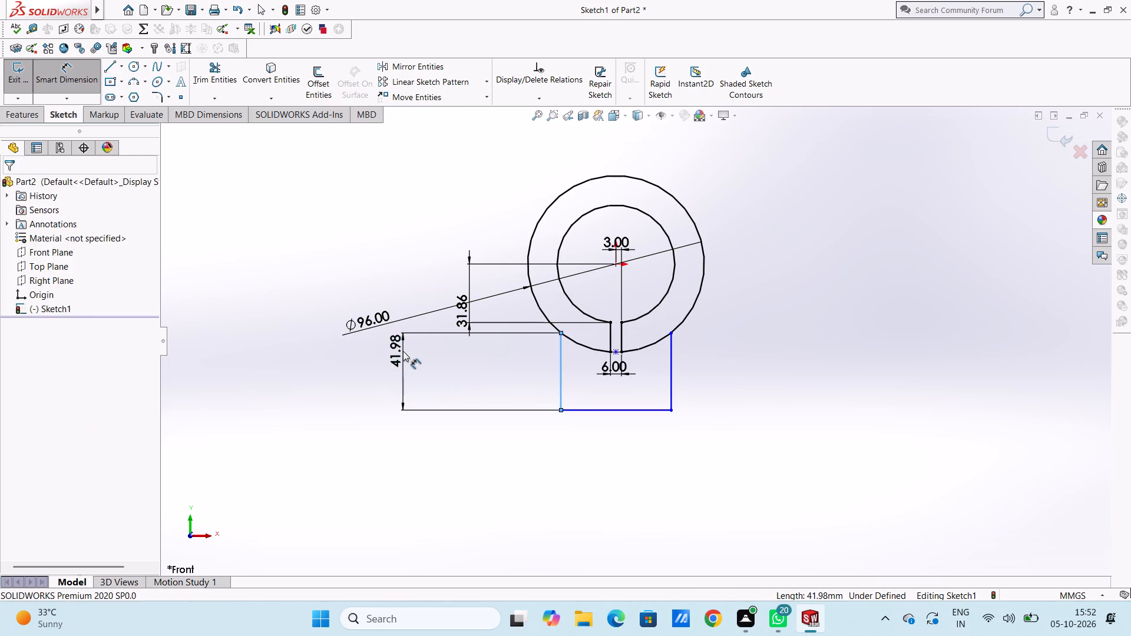
type("30")
key("Return")
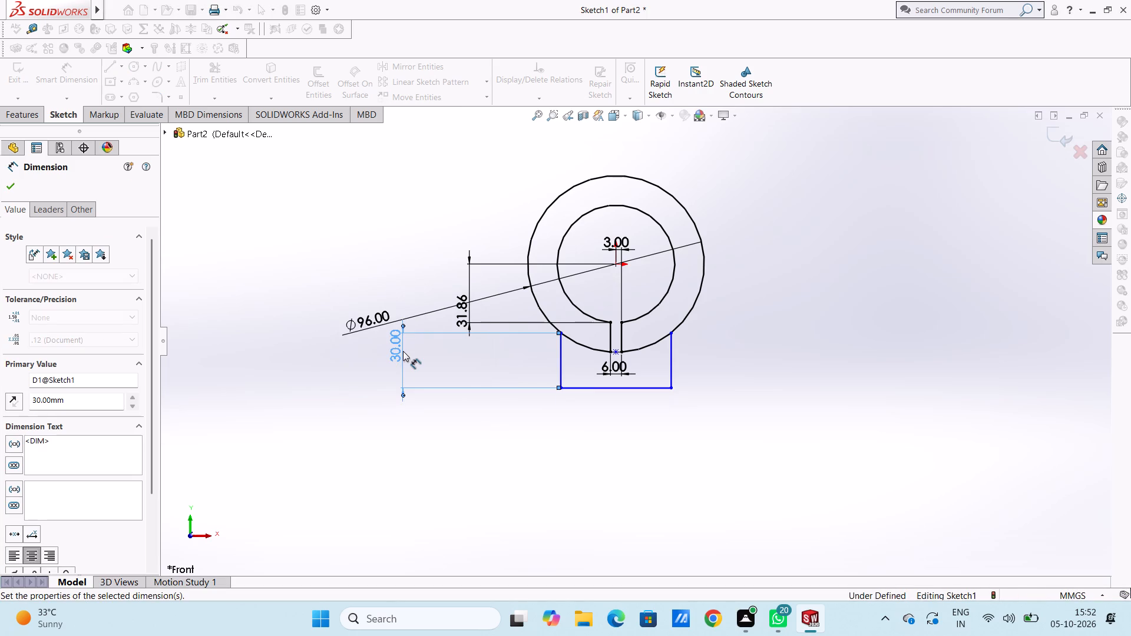
left_click(485, 468)
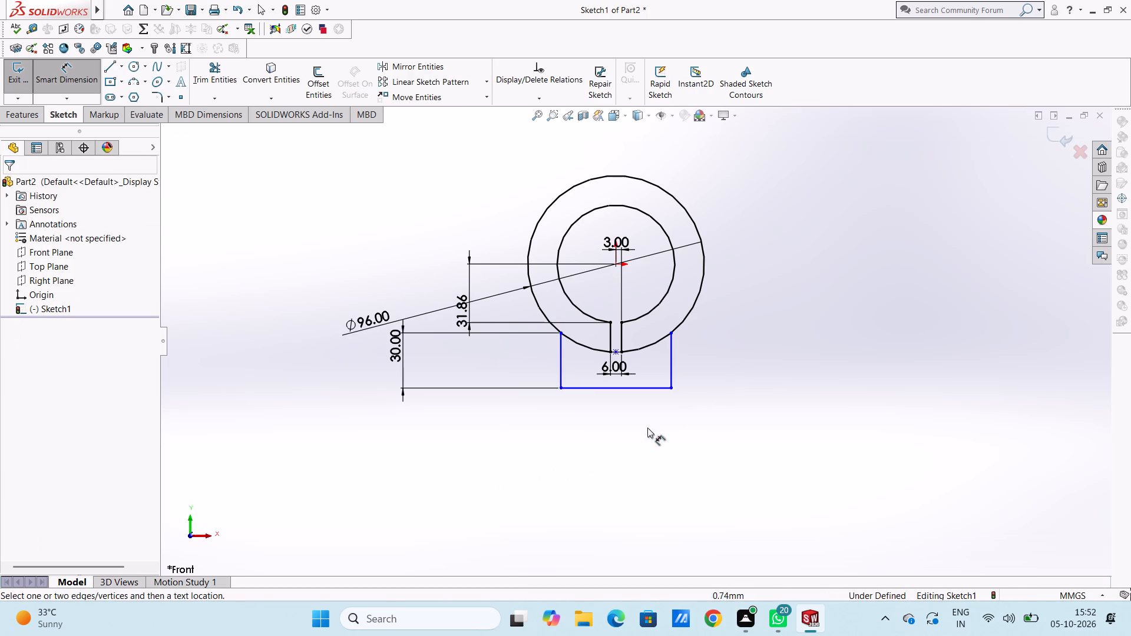
Add a 30 mm length dimension to the right vertical line below the ring.
scroll(704, 369, "down", 2)
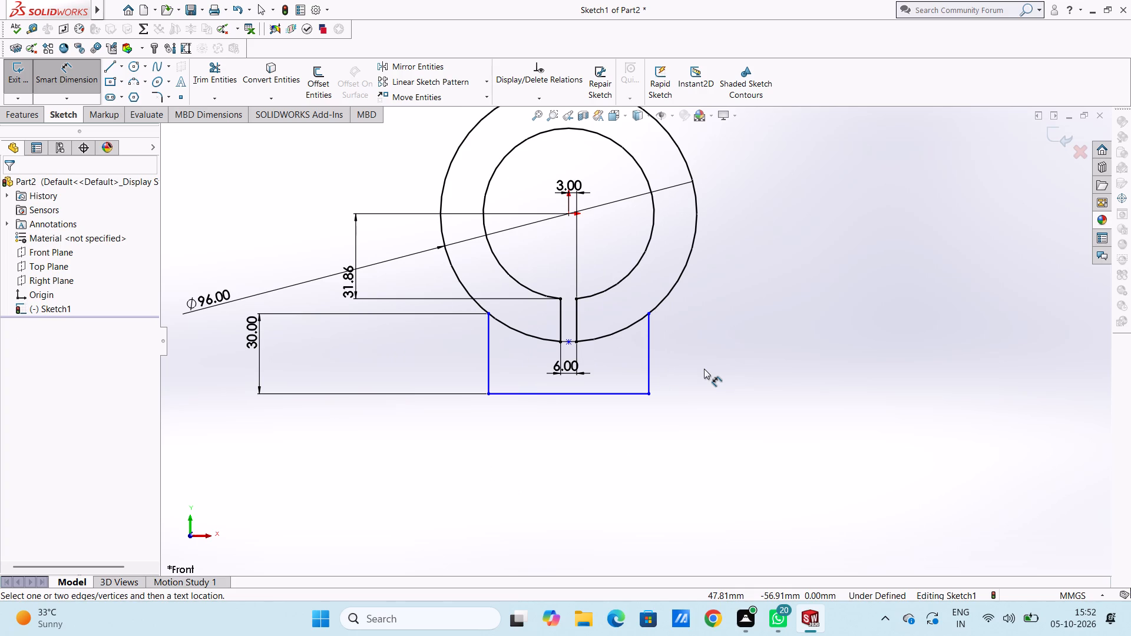
left_click(649, 336)
left_click(783, 370)
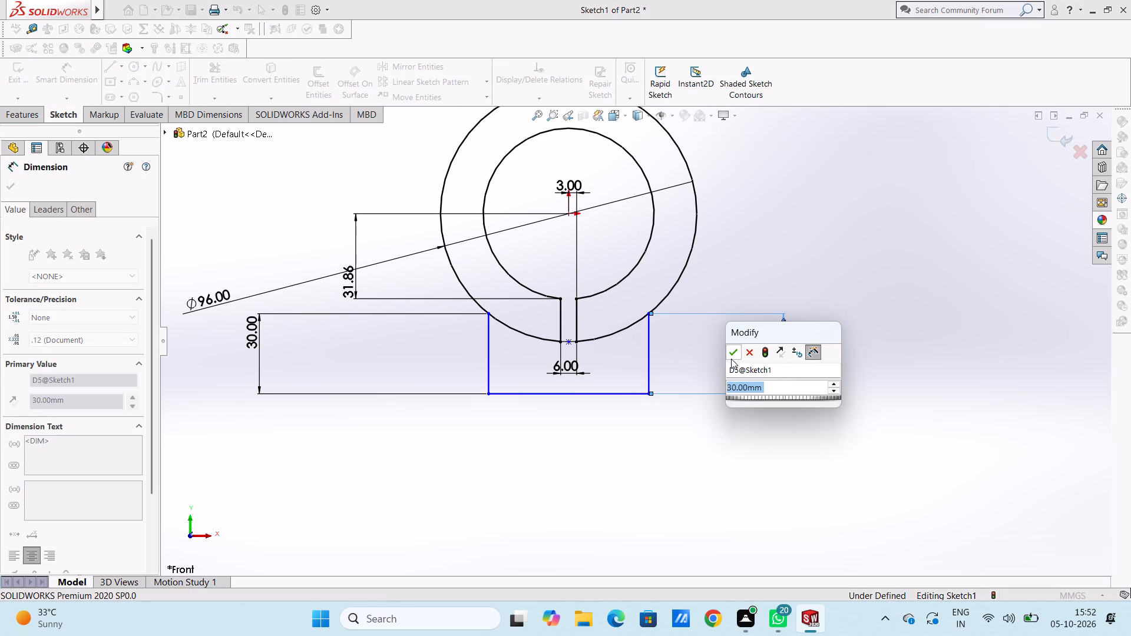
left_click(732, 356)
left_click(710, 347)
Add a 60 mm length dimension to the bottom horizontal line and place it below the line.
left_click(603, 396)
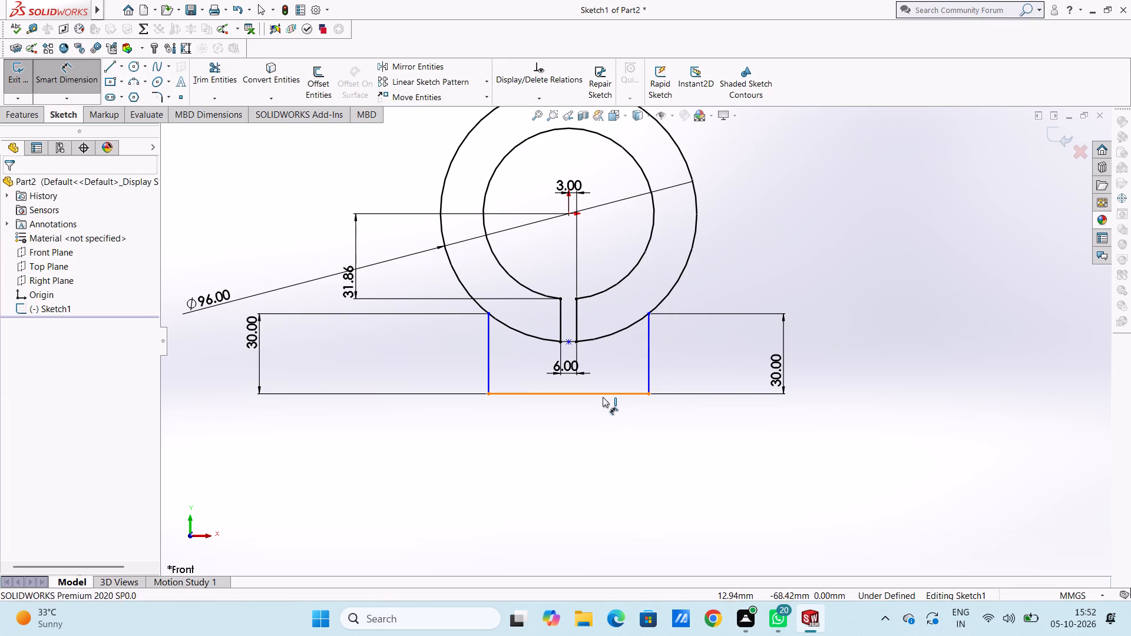
left_click(583, 473)
left_click(536, 459)
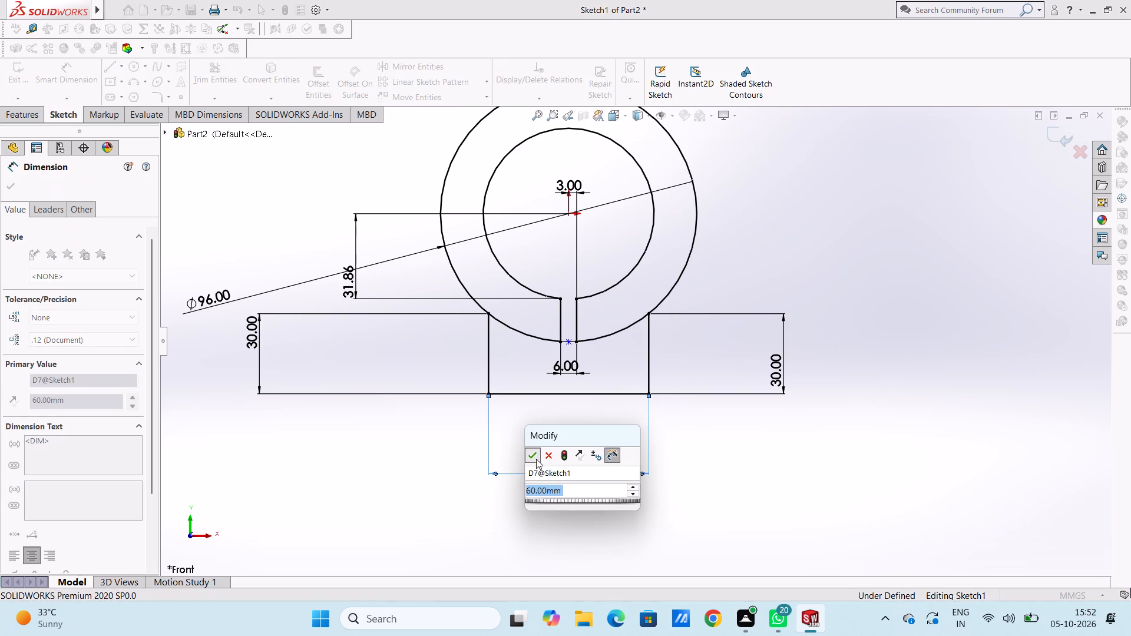
left_click(527, 455)
Sketch a 6 mm wide slot outline: about 29 mm down from the ring's left slot edge, across, and about 23 mm back up.
scroll(551, 387, "down", 4)
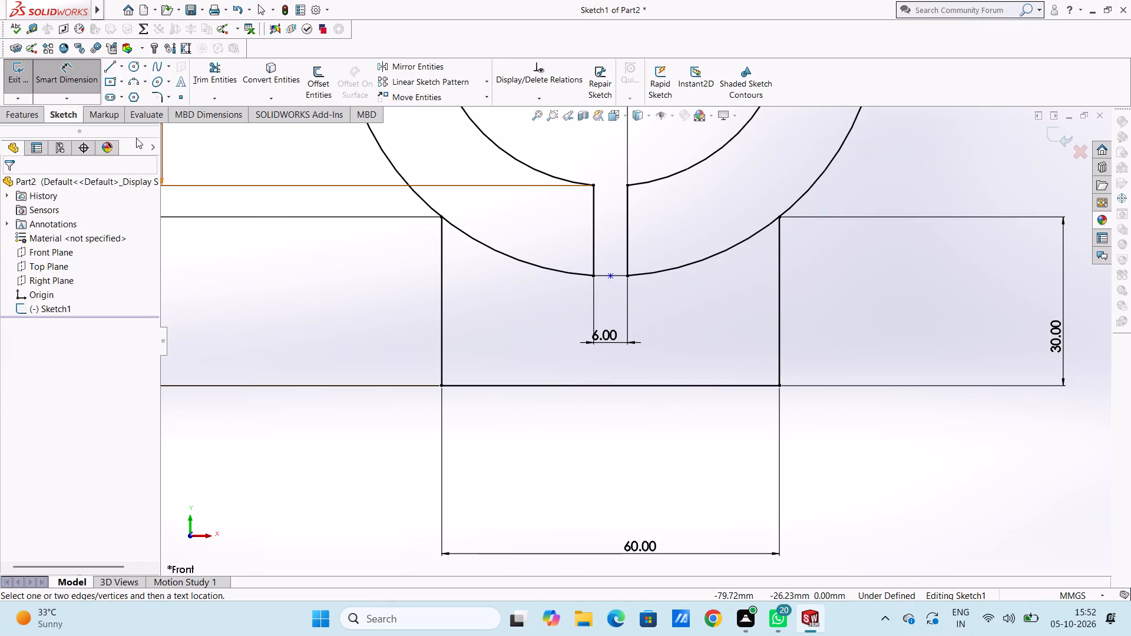
left_click(109, 65)
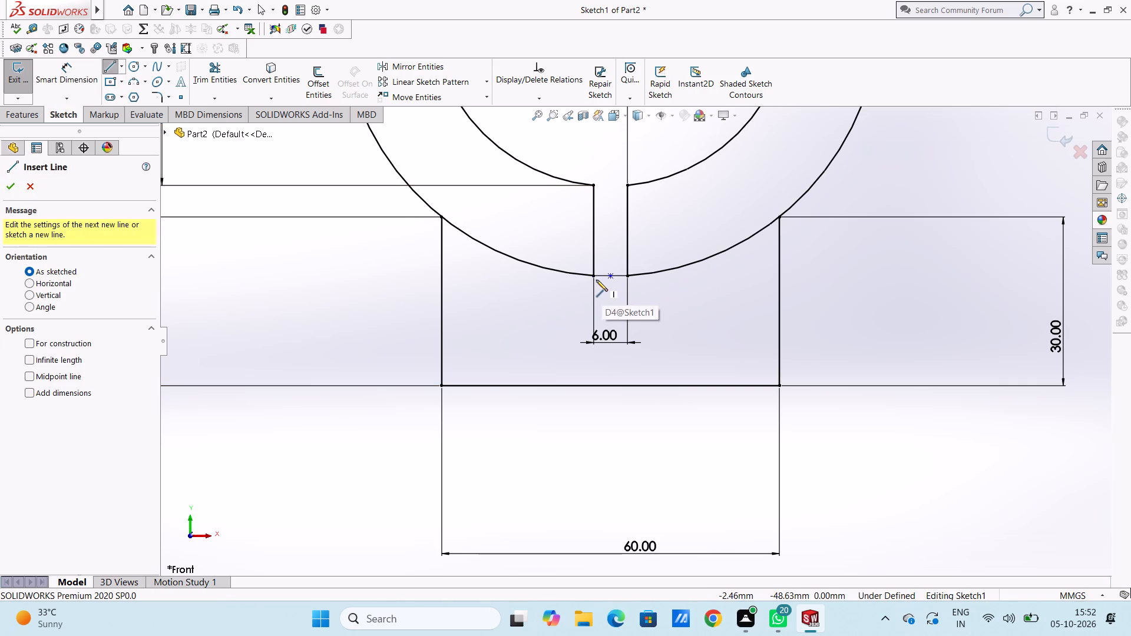
left_click(595, 277)
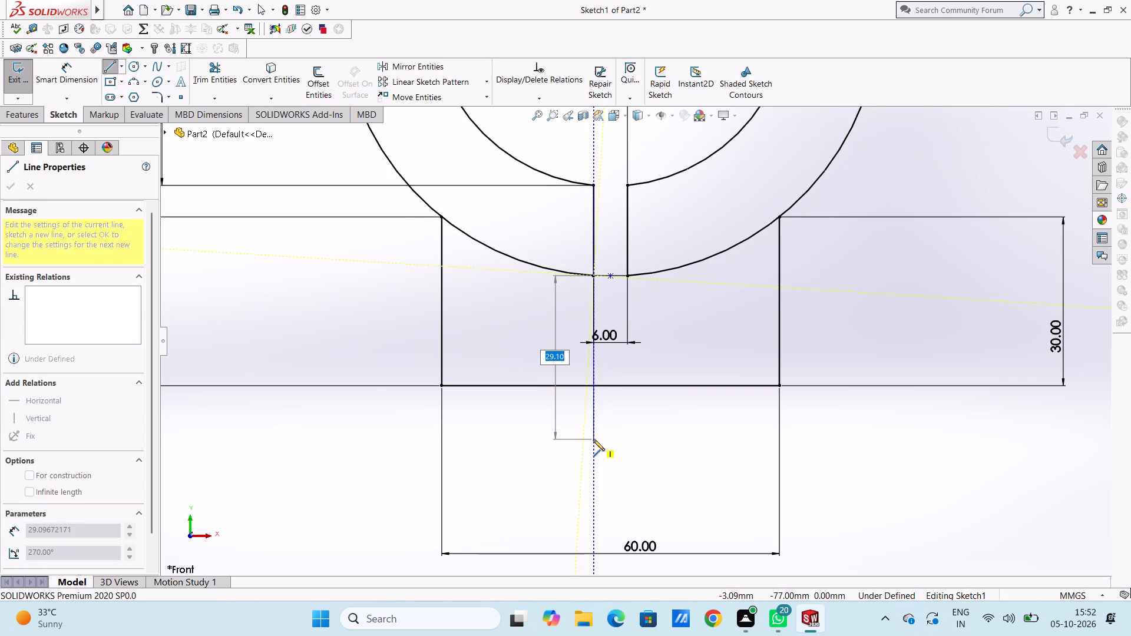
left_click(593, 439)
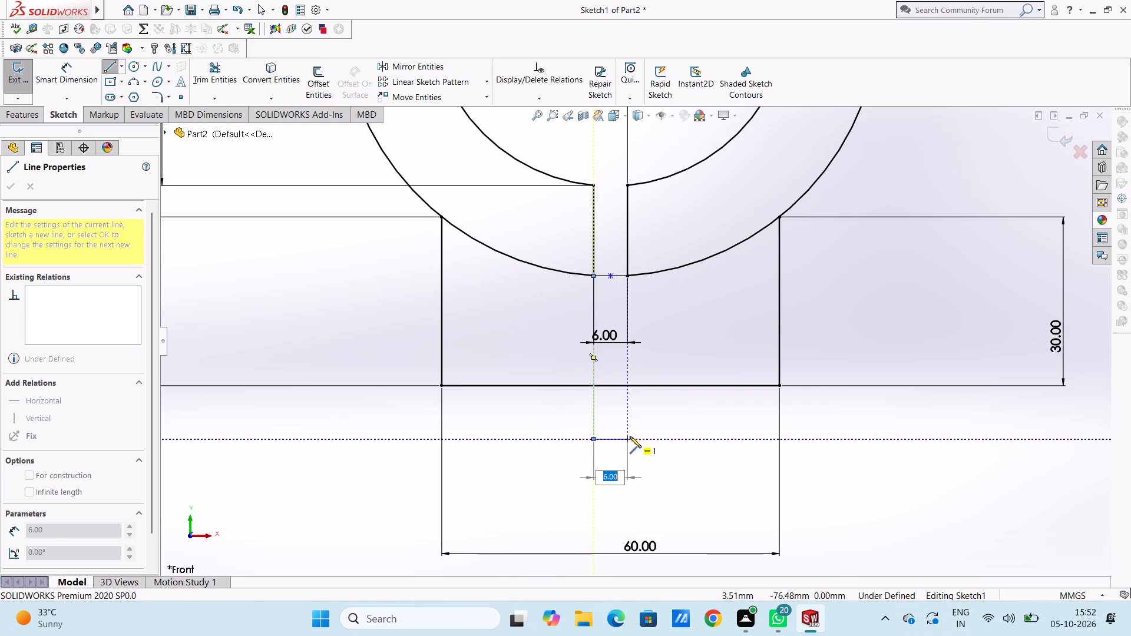
left_click(630, 436)
left_click(627, 310)
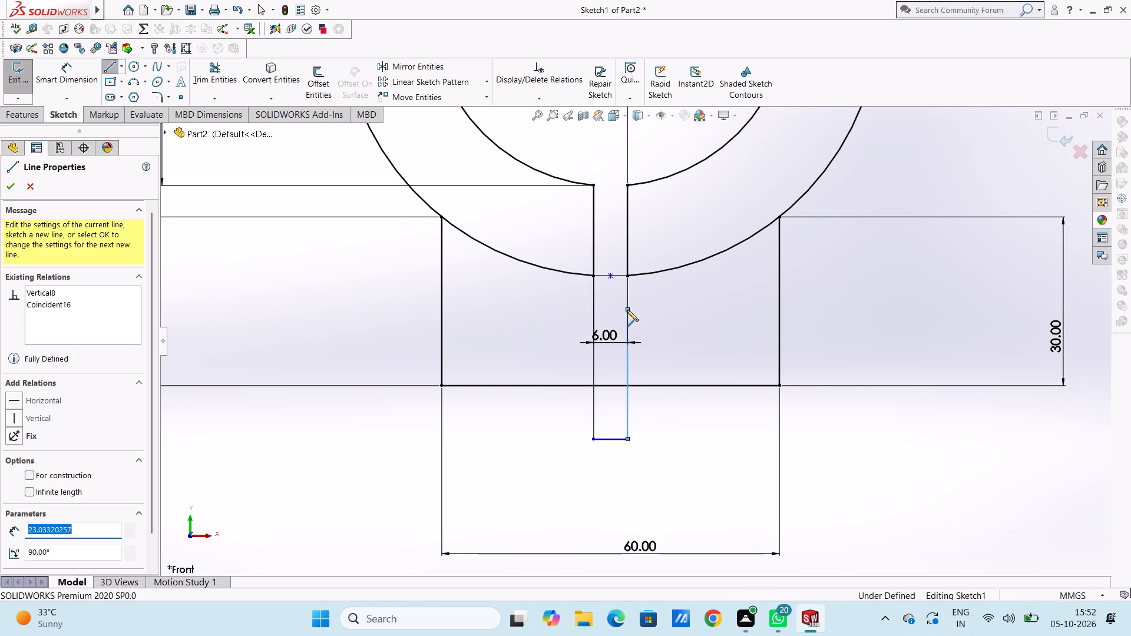
key("Escape")
key("Escape")
key("Escape")
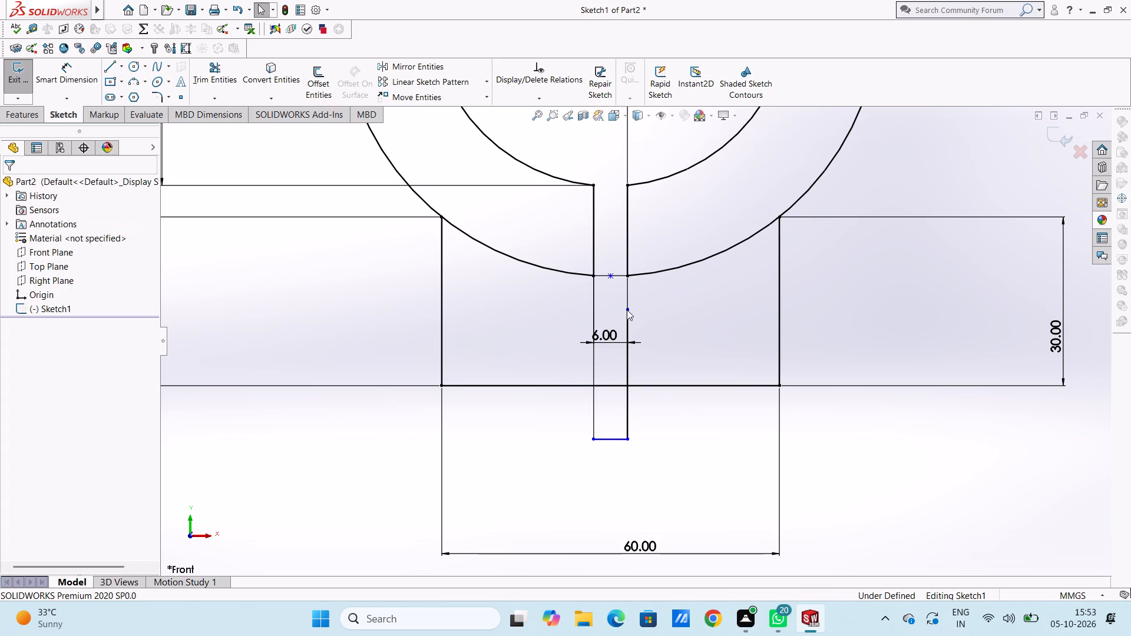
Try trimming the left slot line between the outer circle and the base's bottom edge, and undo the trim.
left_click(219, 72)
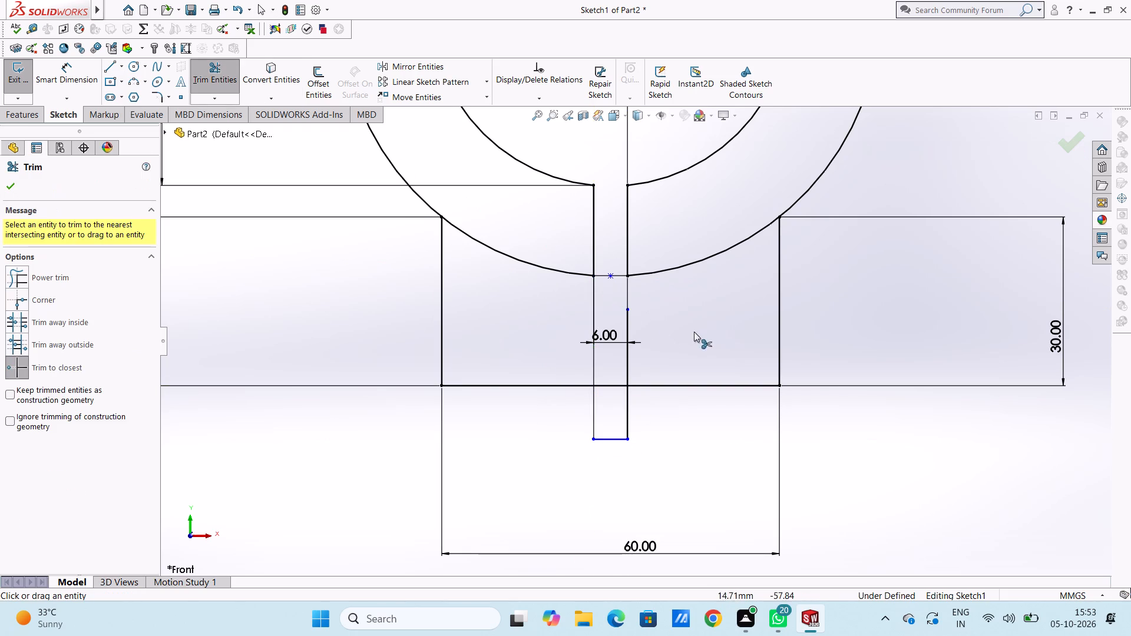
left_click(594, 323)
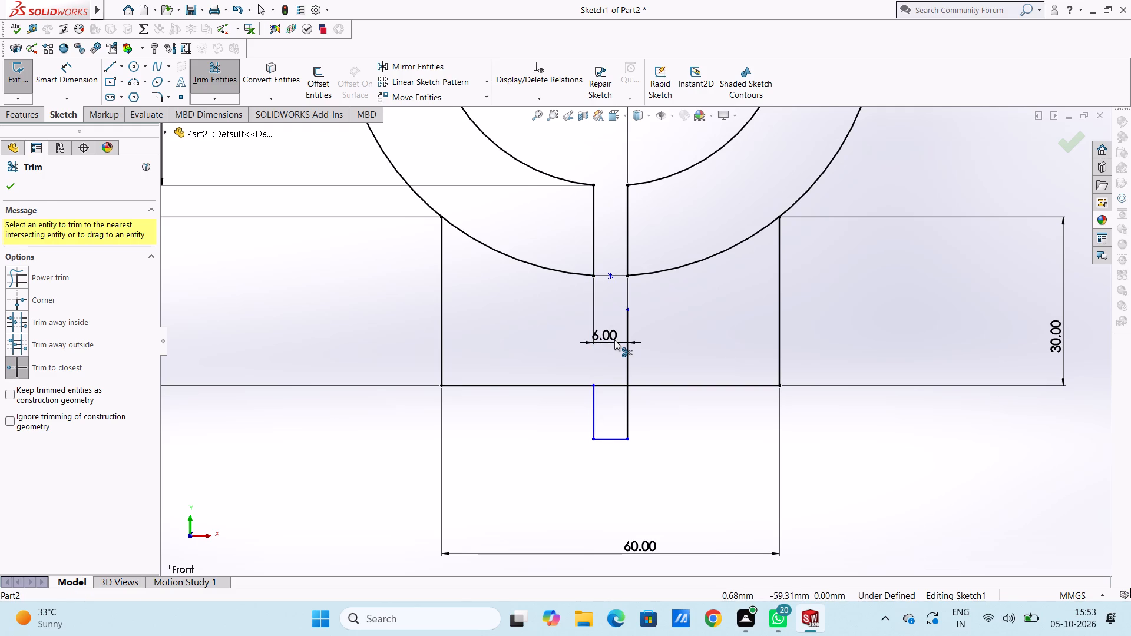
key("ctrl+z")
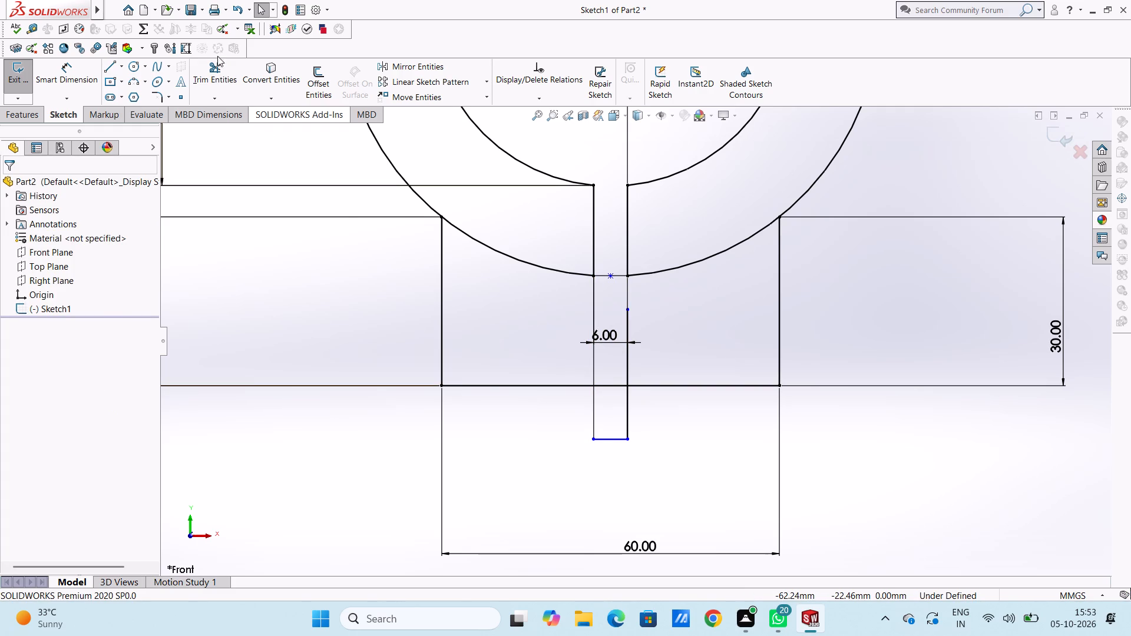
Trim the slot outline overhanging below the base and the base's bottom edge between the two slot lines.
left_click(216, 69)
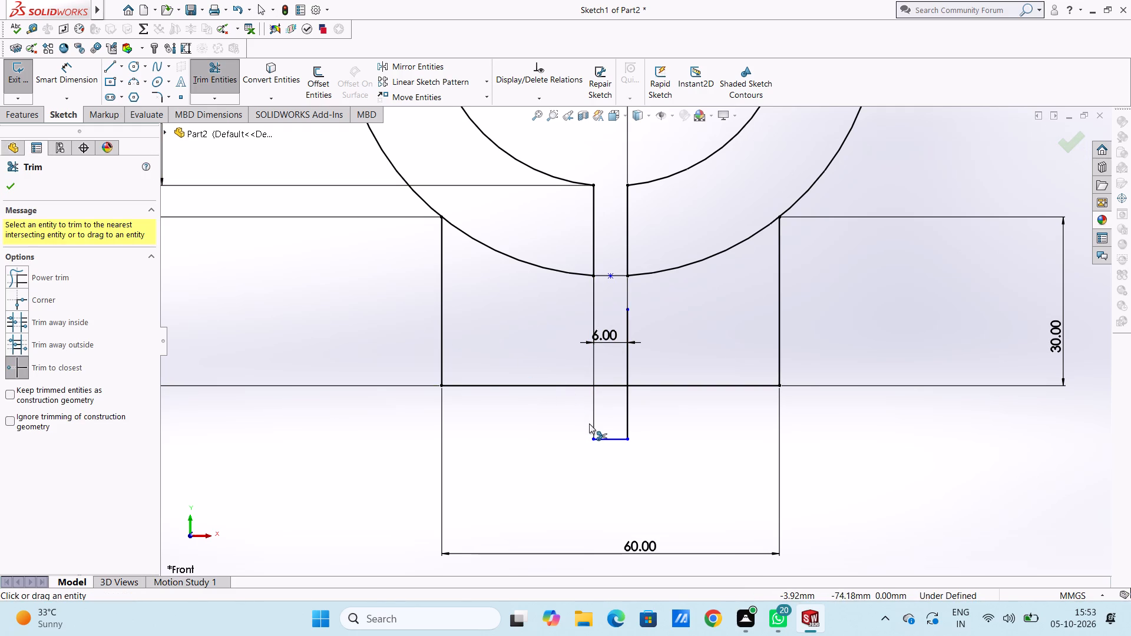
left_click(590, 423)
left_click(591, 425)
left_click(601, 437)
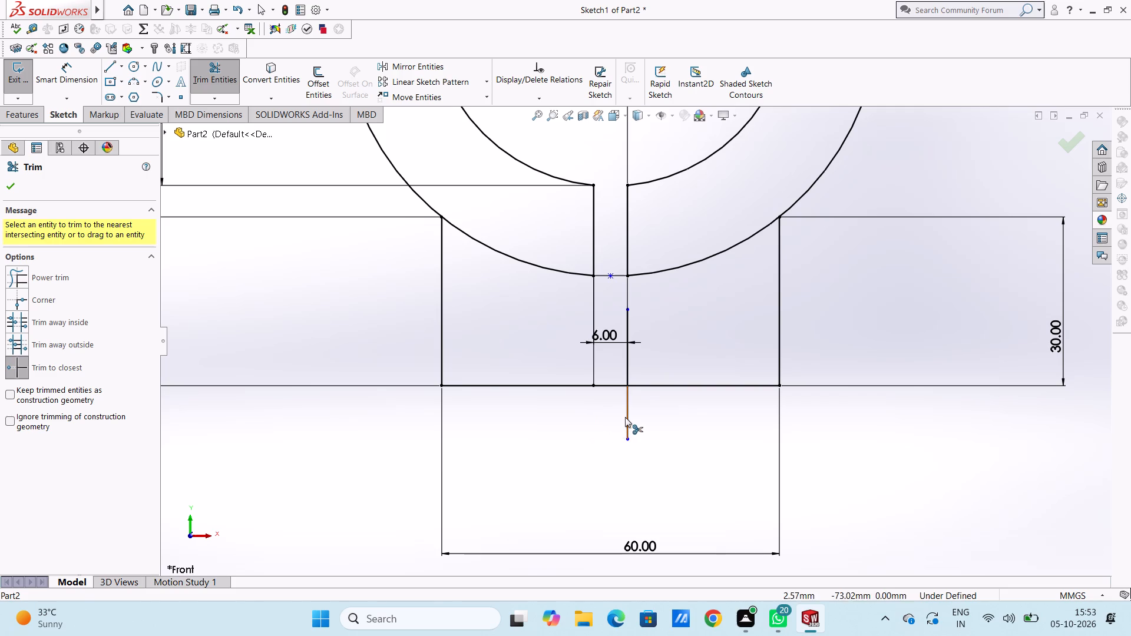
left_click(625, 417)
left_click(613, 388)
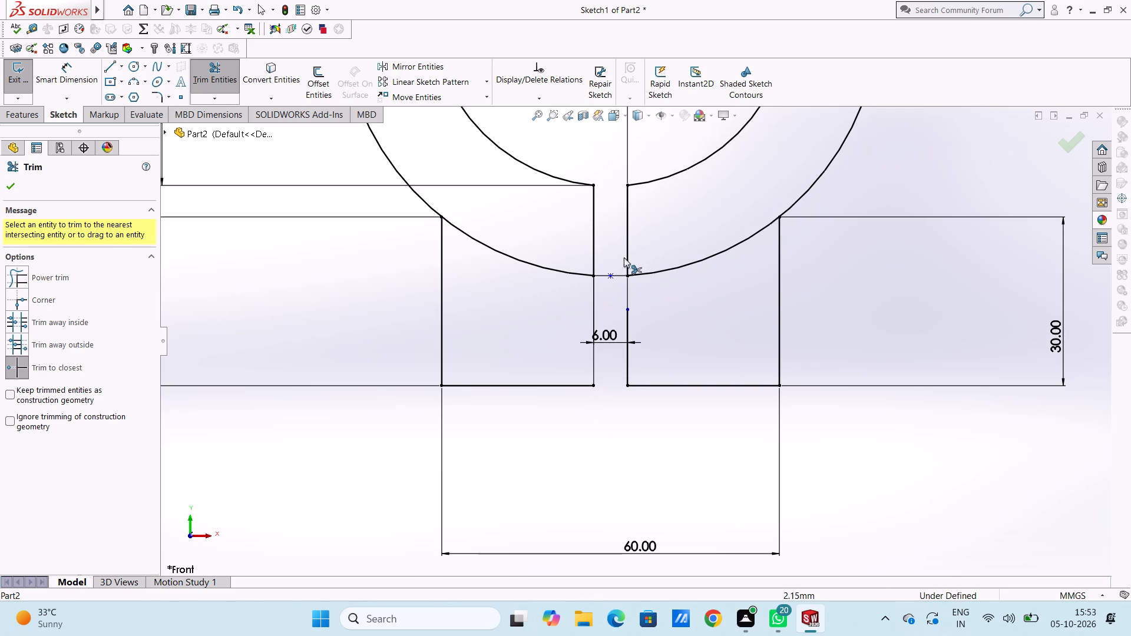
Trim the short segment that crosses the slot at the outer circle.
left_click(610, 276)
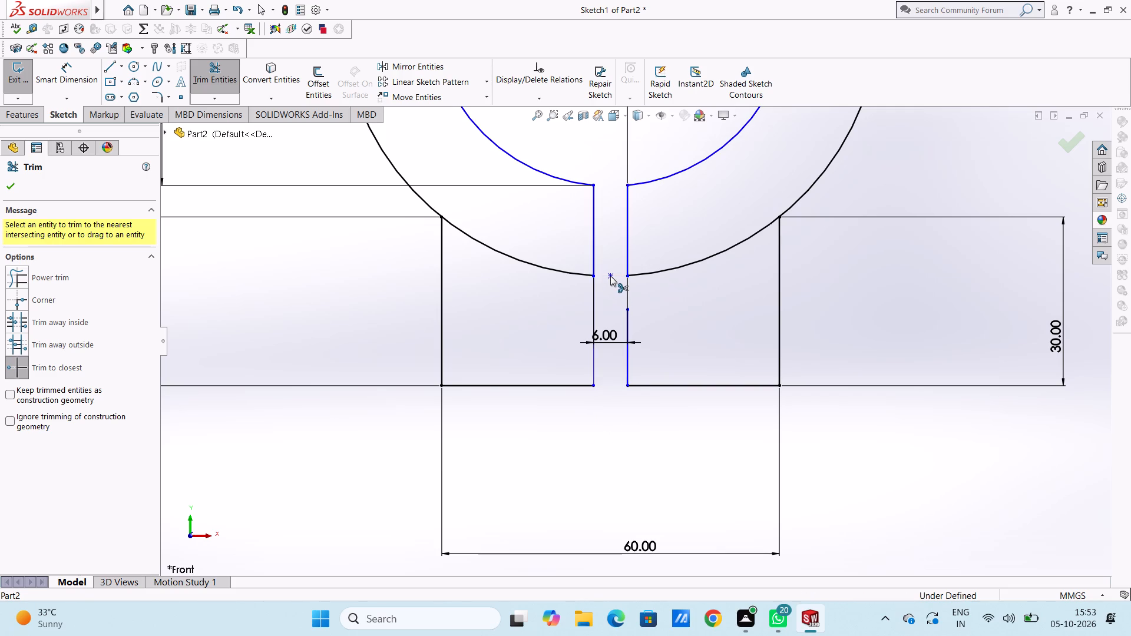
double_click(610, 276)
scroll(610, 276, "up", 8)
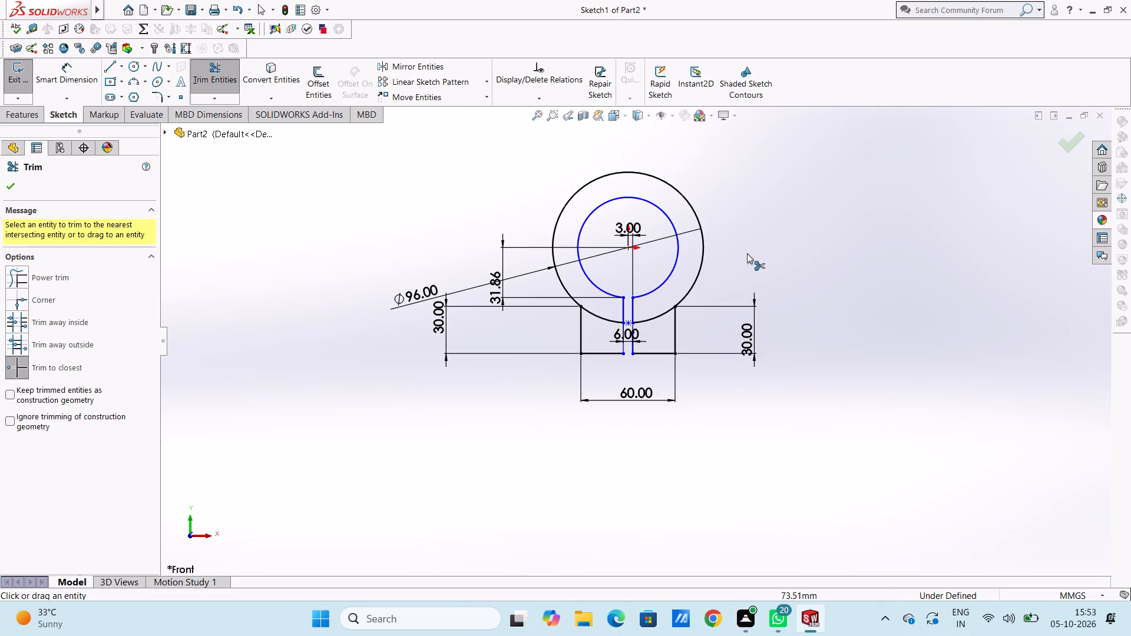
middle_click_drag(752, 254, 740, 259)
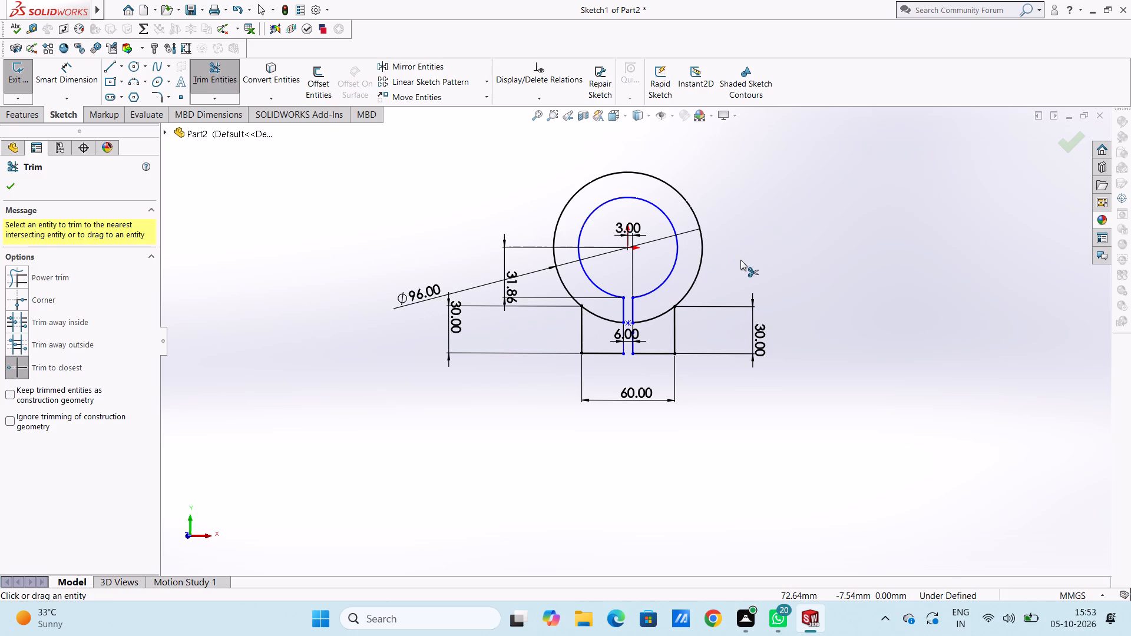
key("Escape")
key("Escape")
key("Escape")
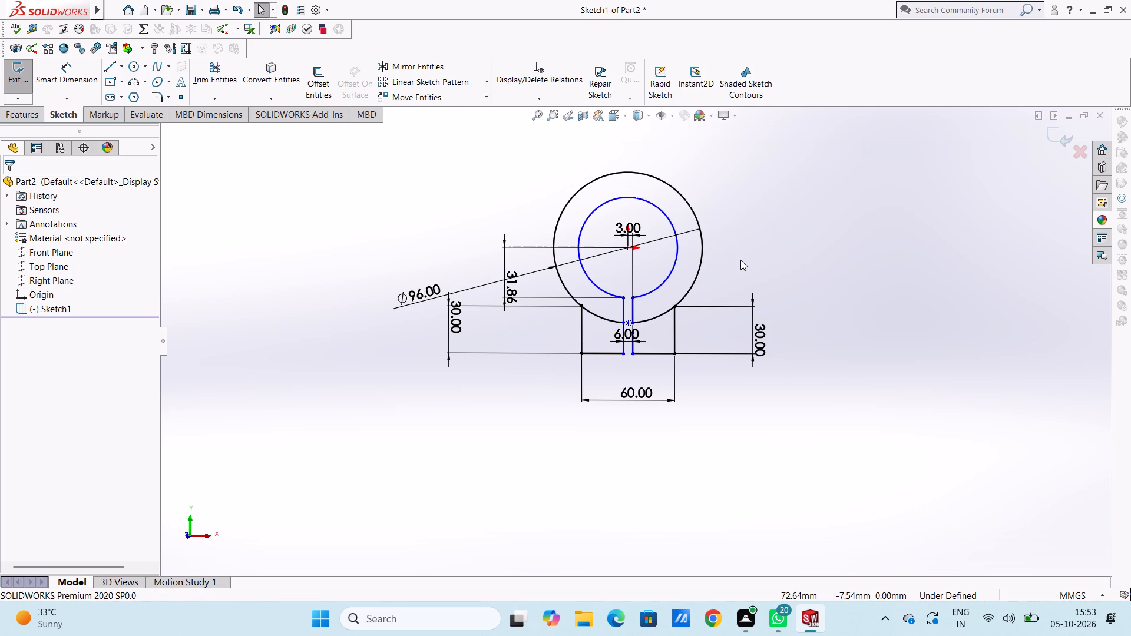
Add a 32 mm radius dimension to the inner arc, placed outside the ring.
middle_click_drag(746, 263, 745, 247)
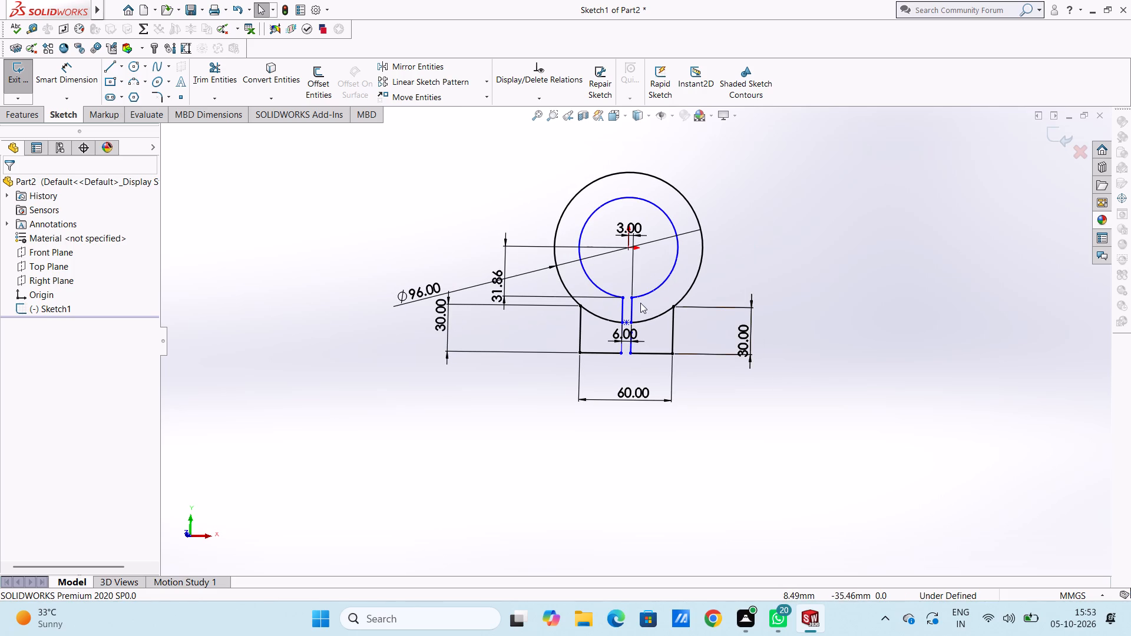
left_click(66, 77)
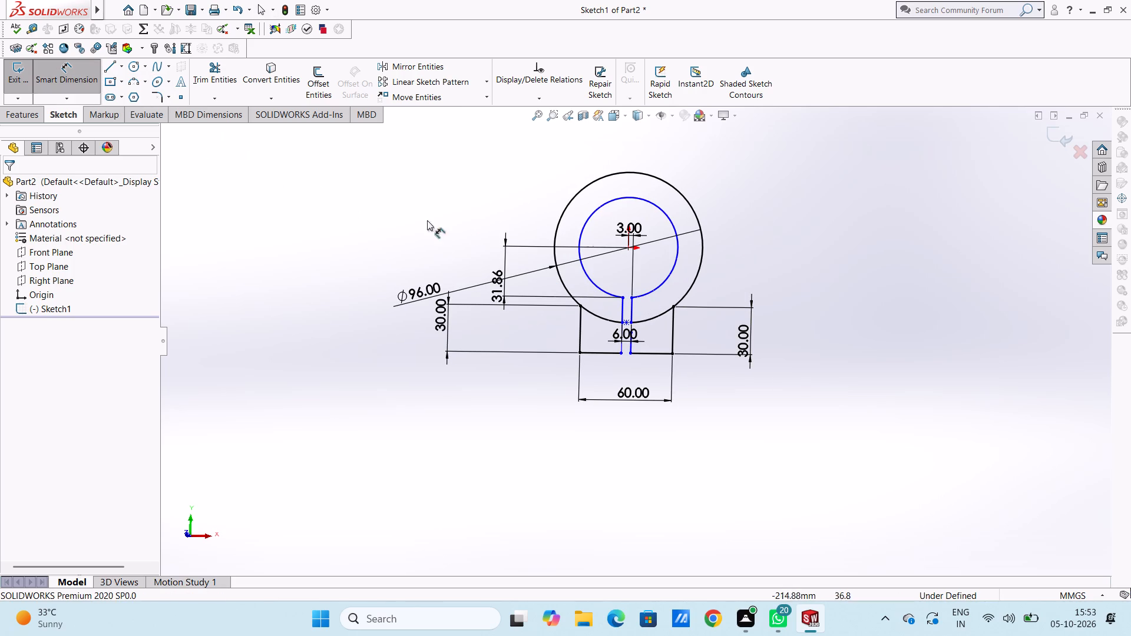
left_click(673, 265)
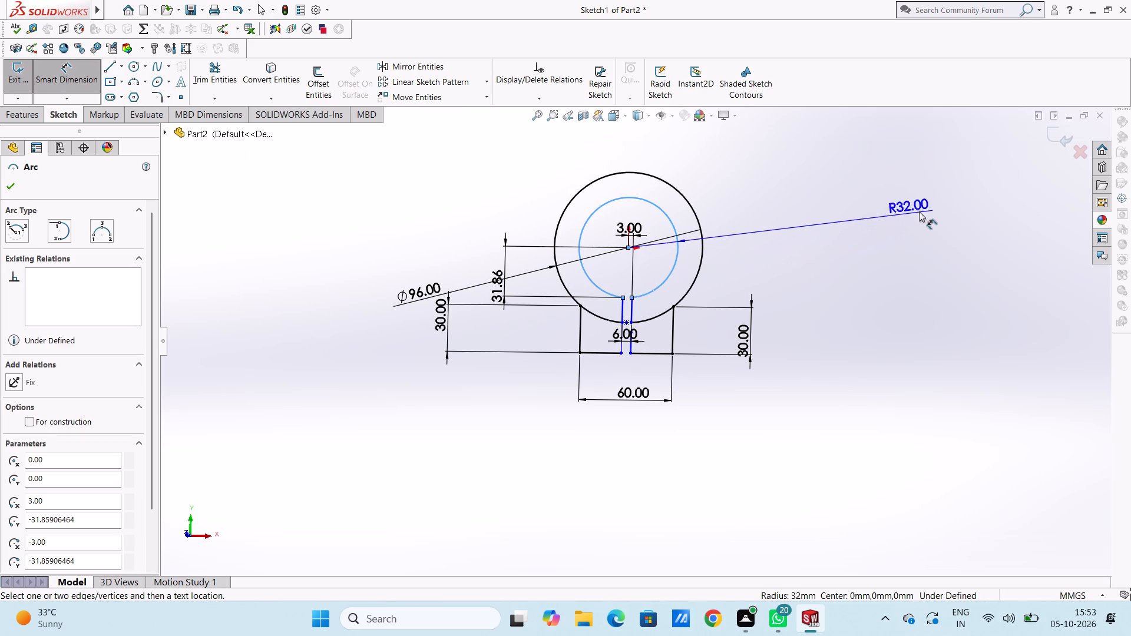
left_click(924, 209)
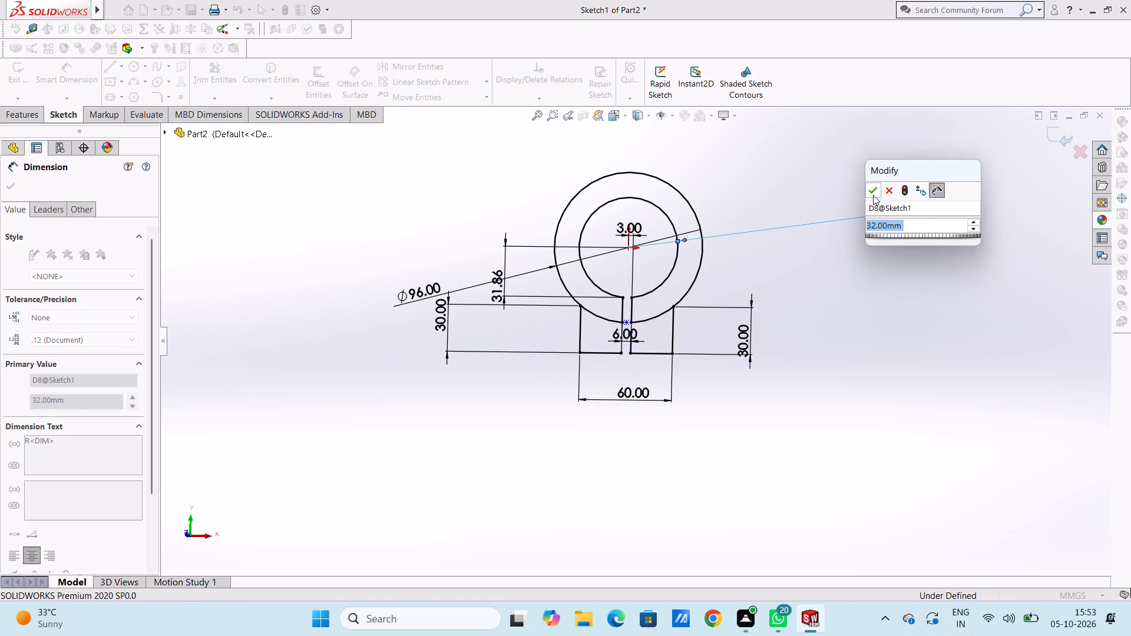
left_click(871, 193)
left_click(789, 198)
scroll(636, 339, "down", 6)
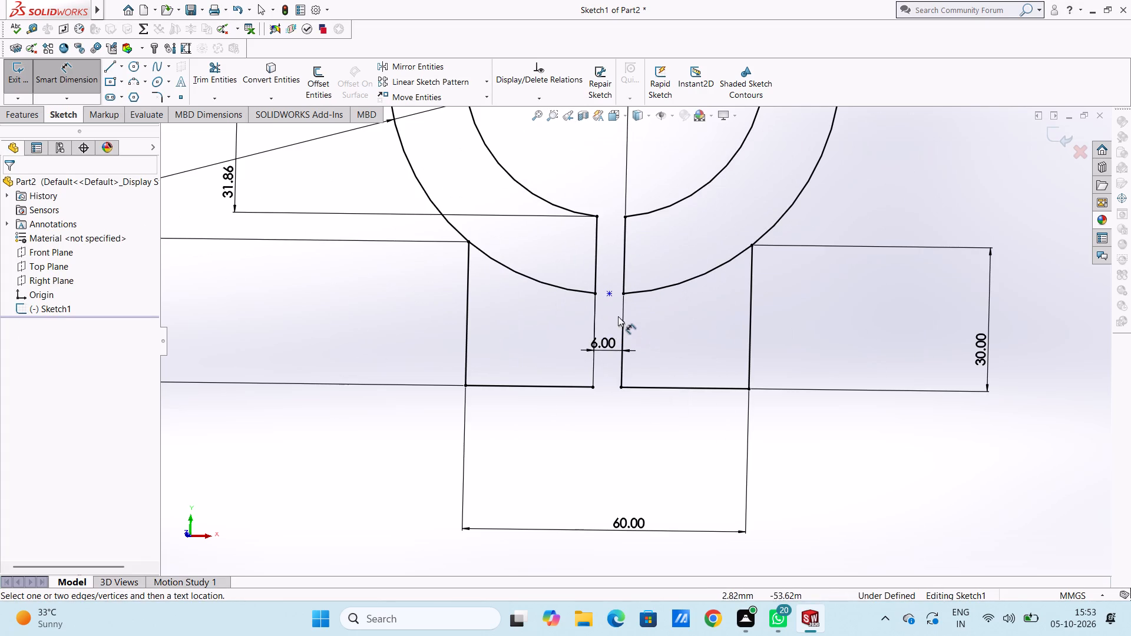
scroll(623, 393, "up", 4)
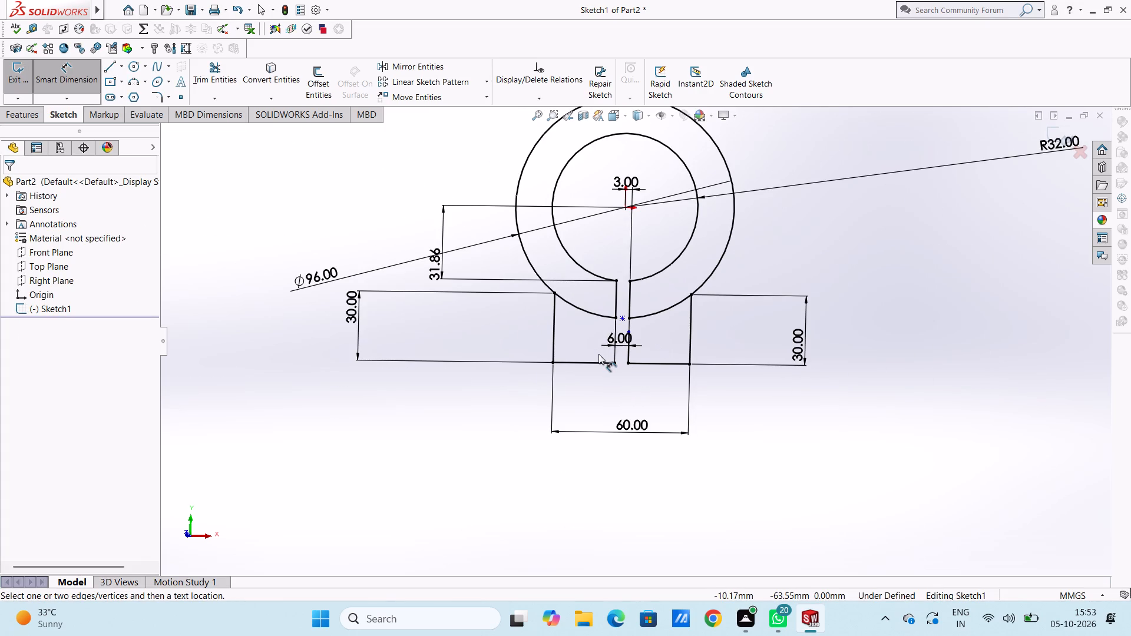
scroll(598, 354, "up", 2)
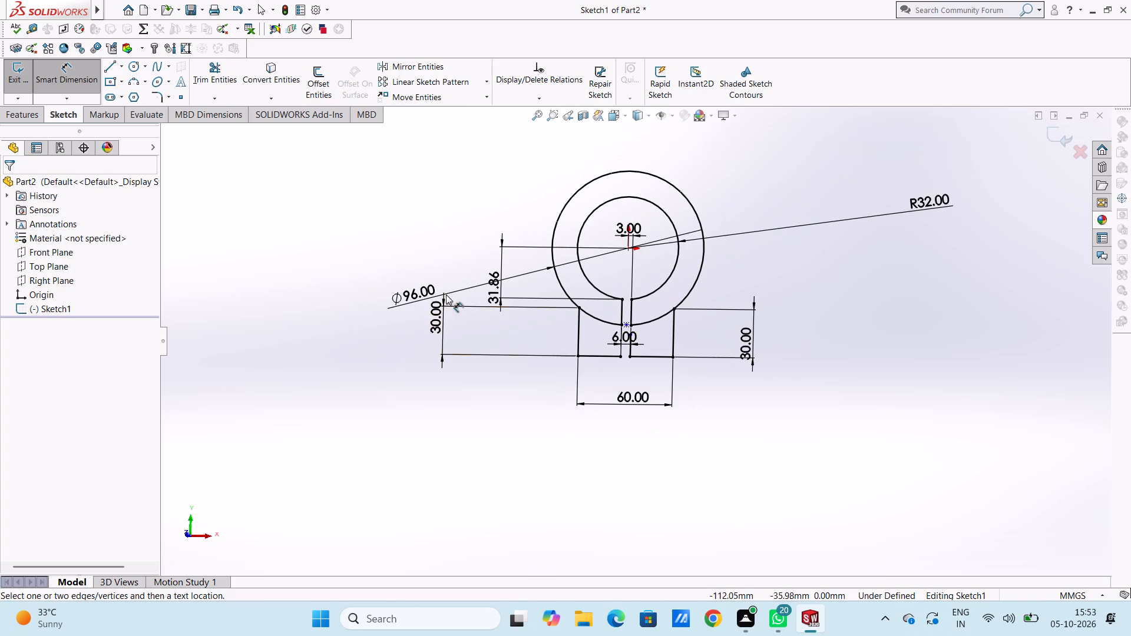
middle_click_drag(438, 234, 416, 261)
scroll(416, 261, "up", 1)
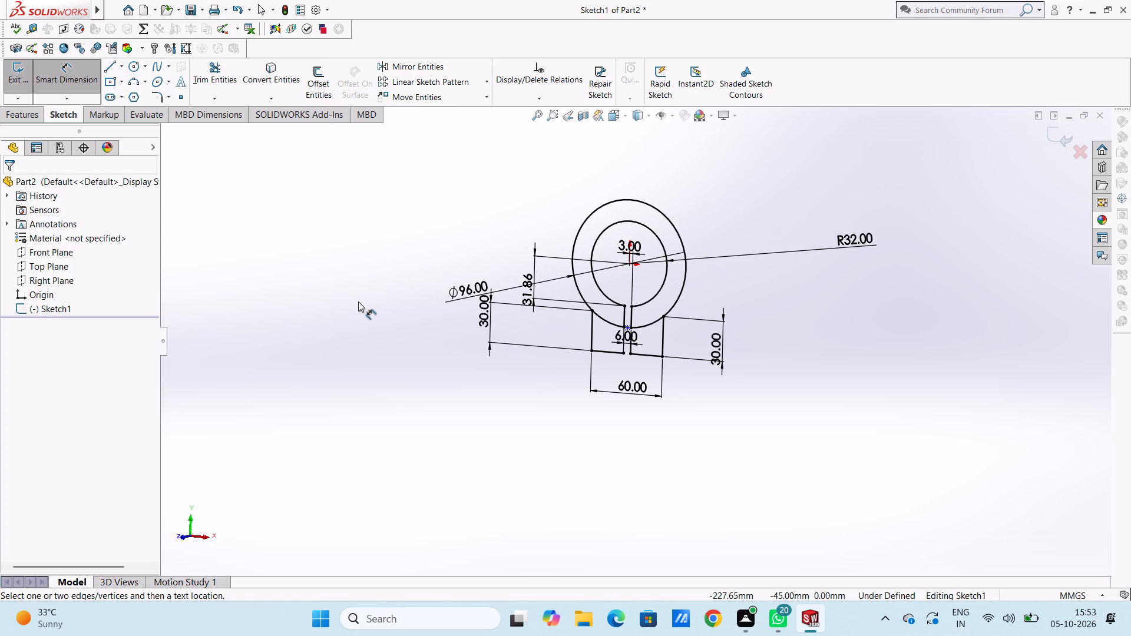
left_click(72, 73)
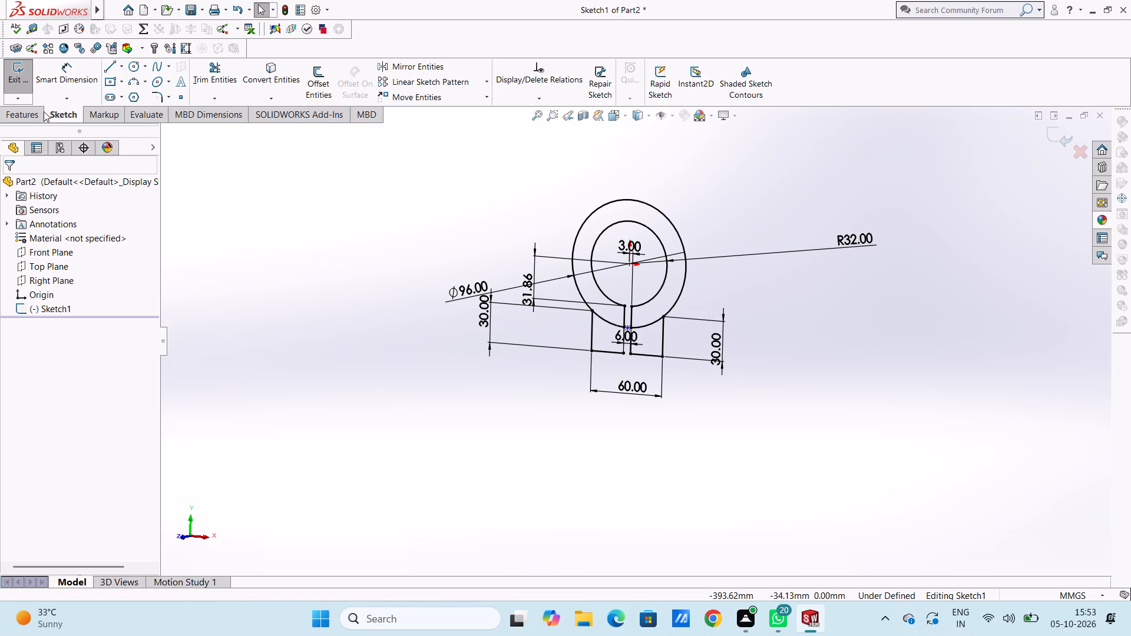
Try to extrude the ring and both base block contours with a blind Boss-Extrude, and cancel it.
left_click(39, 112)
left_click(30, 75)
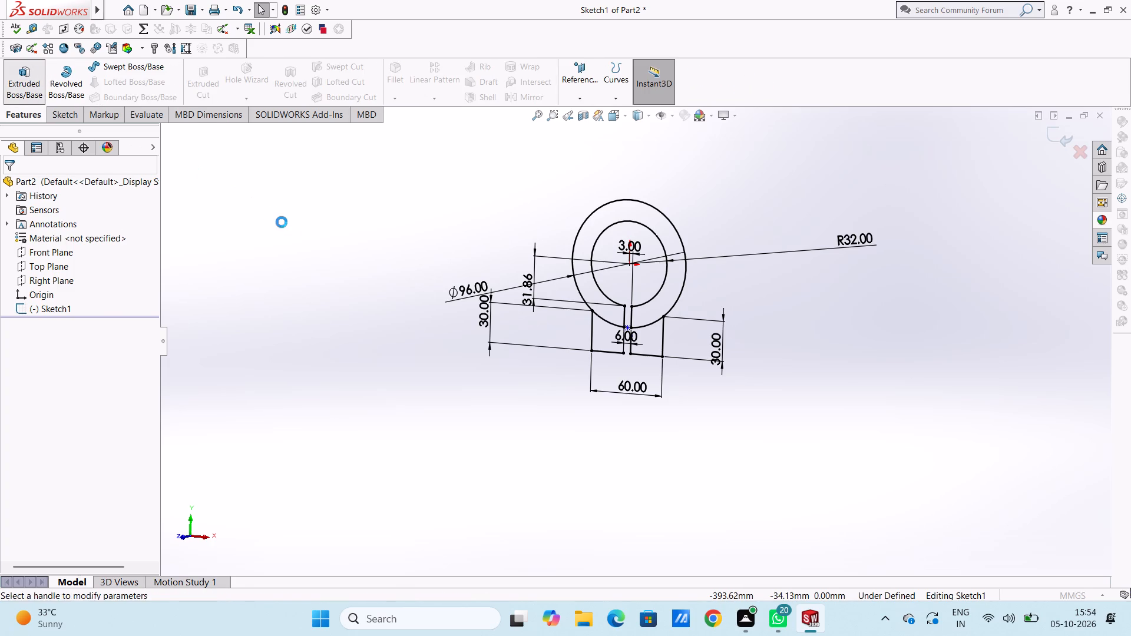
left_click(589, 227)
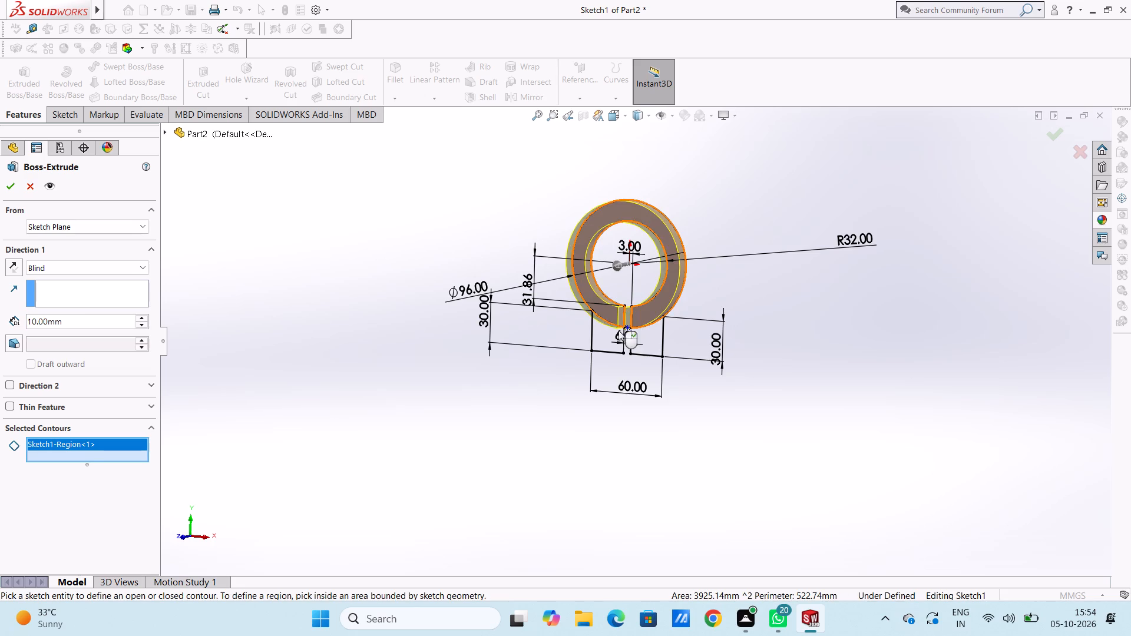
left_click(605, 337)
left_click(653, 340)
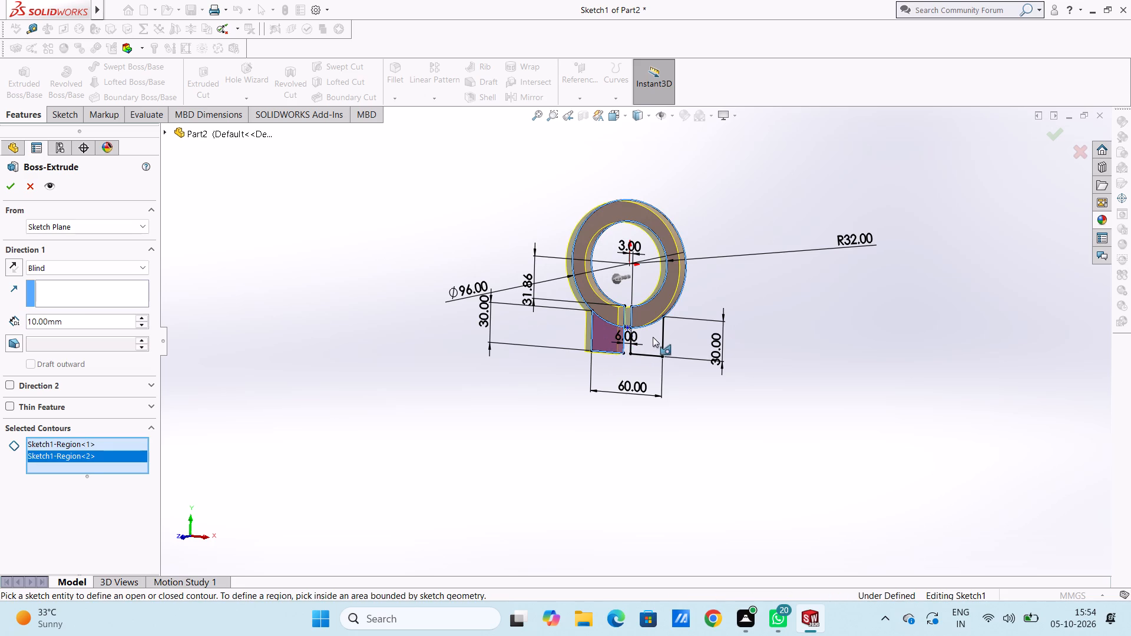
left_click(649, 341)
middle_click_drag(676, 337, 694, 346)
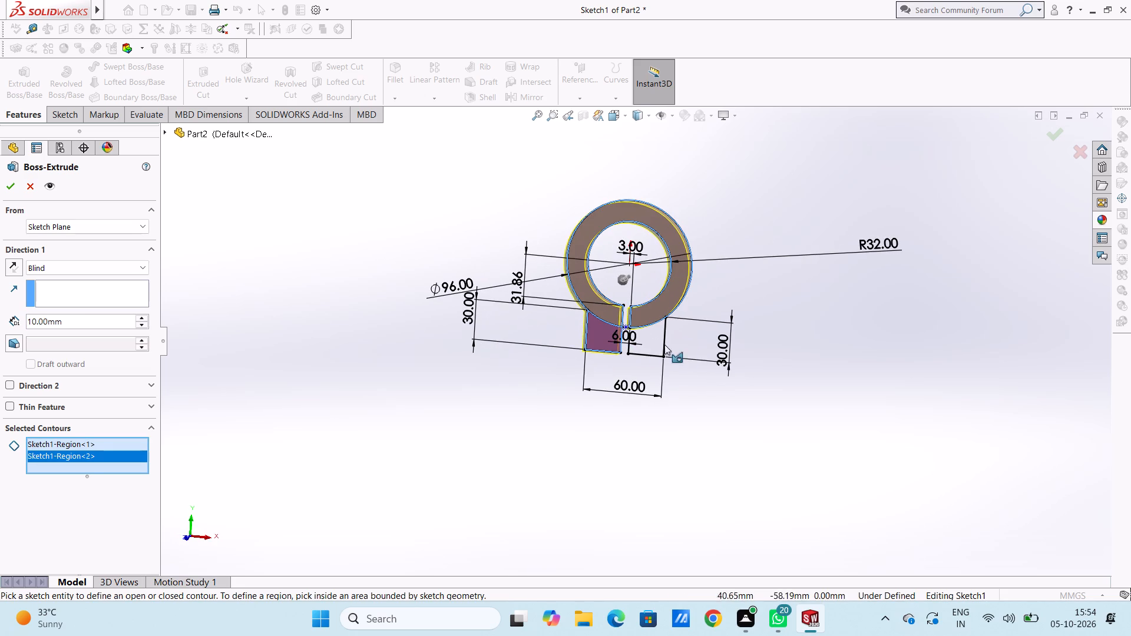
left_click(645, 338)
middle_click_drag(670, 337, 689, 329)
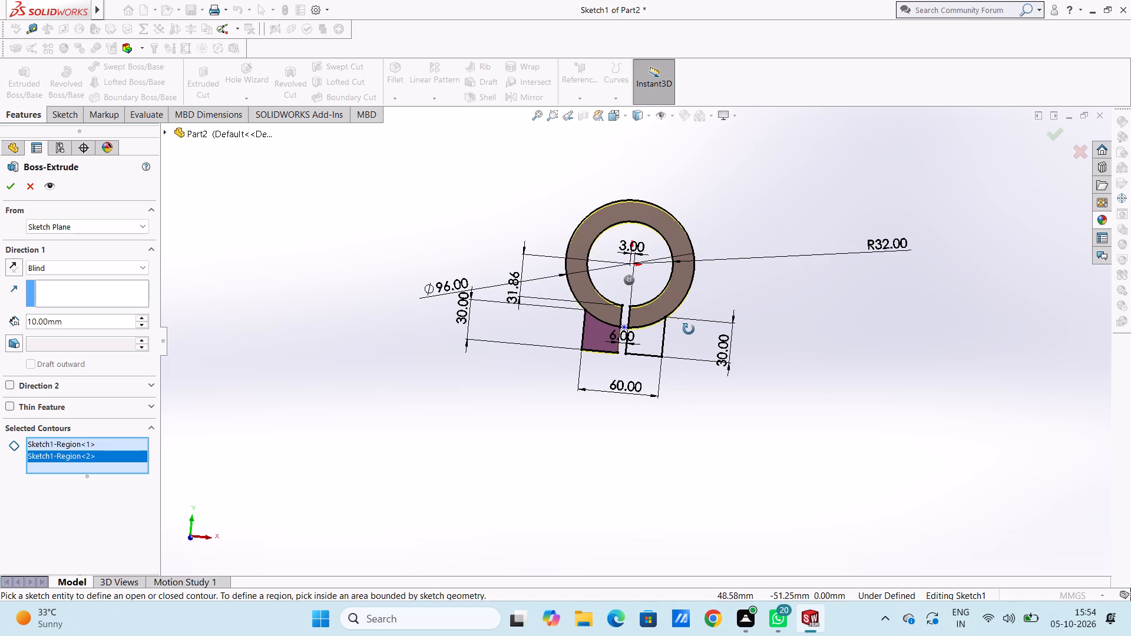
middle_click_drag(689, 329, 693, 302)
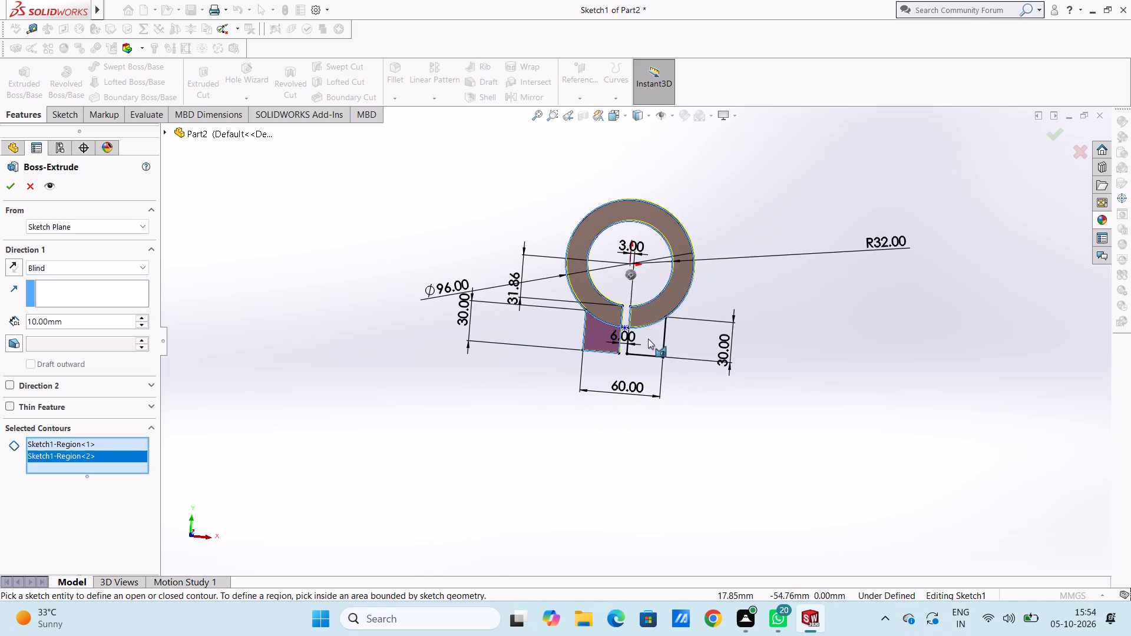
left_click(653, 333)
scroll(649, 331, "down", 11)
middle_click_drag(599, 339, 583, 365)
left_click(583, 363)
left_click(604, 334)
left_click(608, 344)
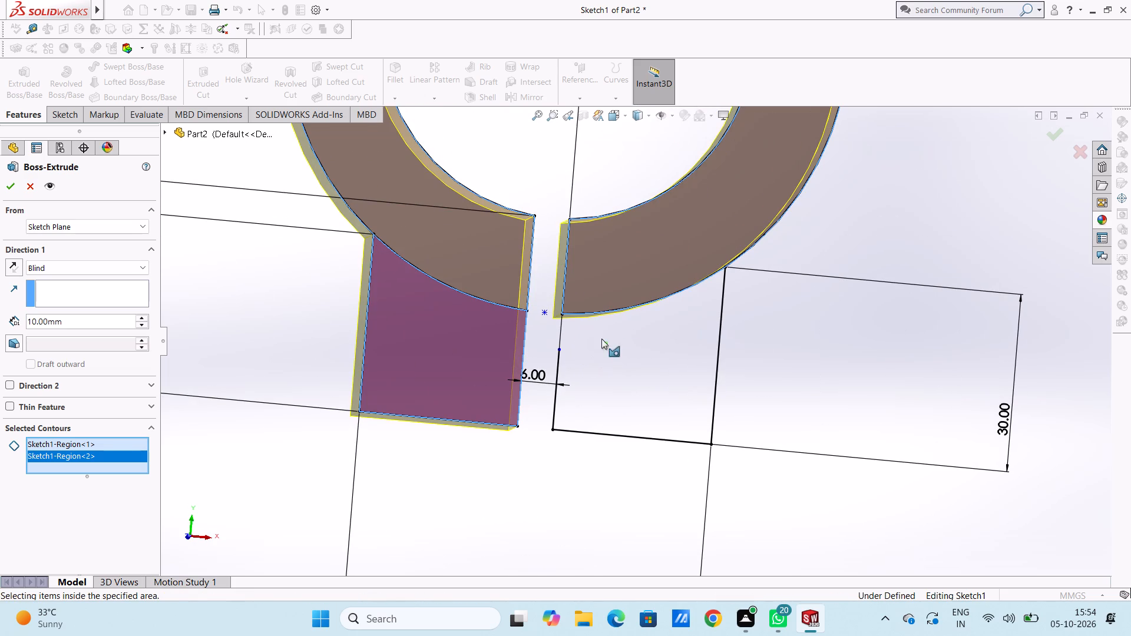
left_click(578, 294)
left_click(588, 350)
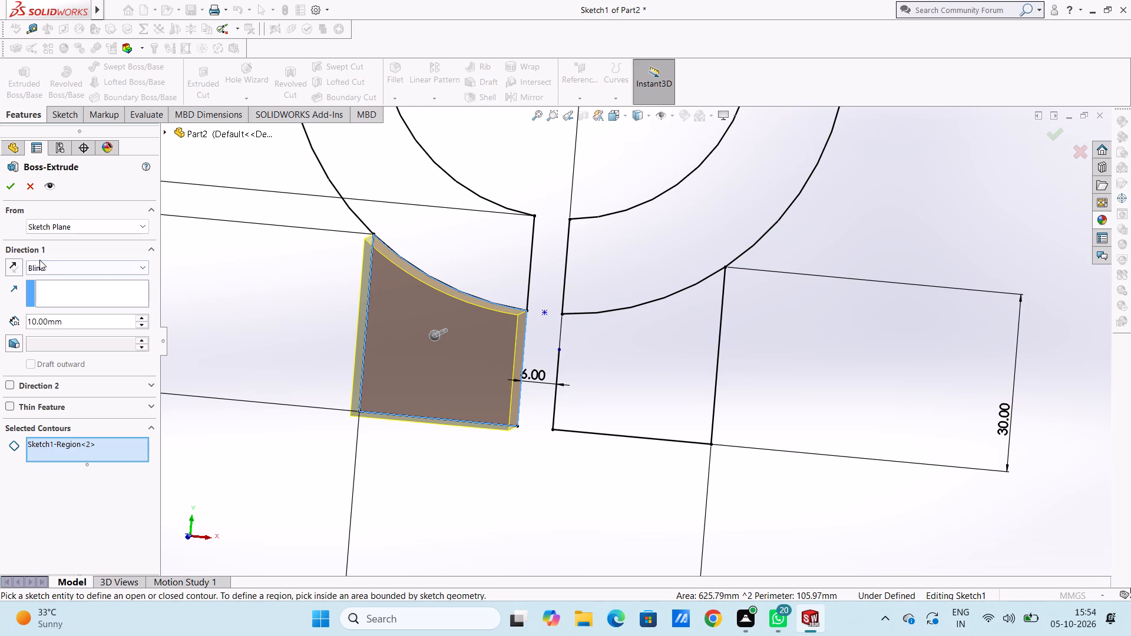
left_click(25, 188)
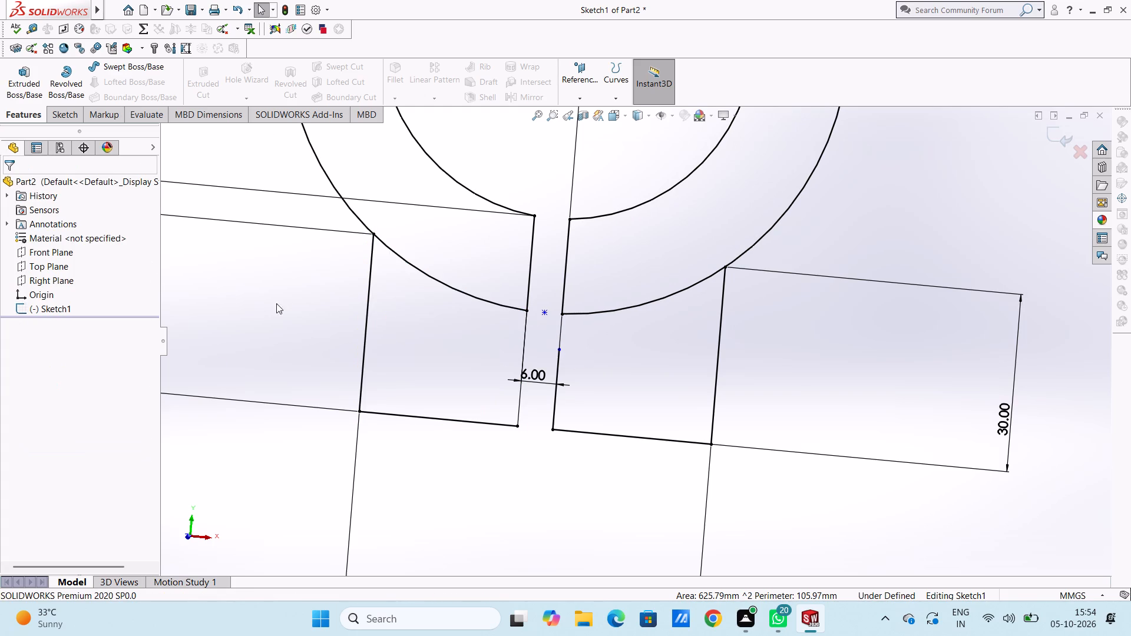
Draw a vertical line about 6 mm long from the outer arc's right slot endpoint down to the right block's inner edge.
left_click(72, 110)
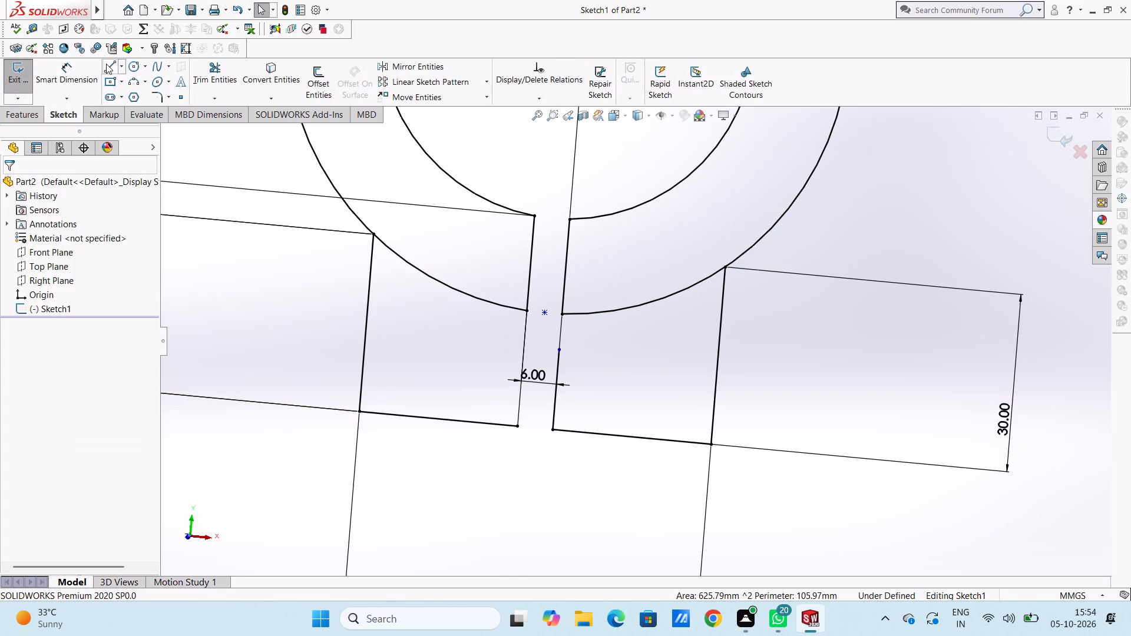
left_click_drag(111, 65, 114, 71)
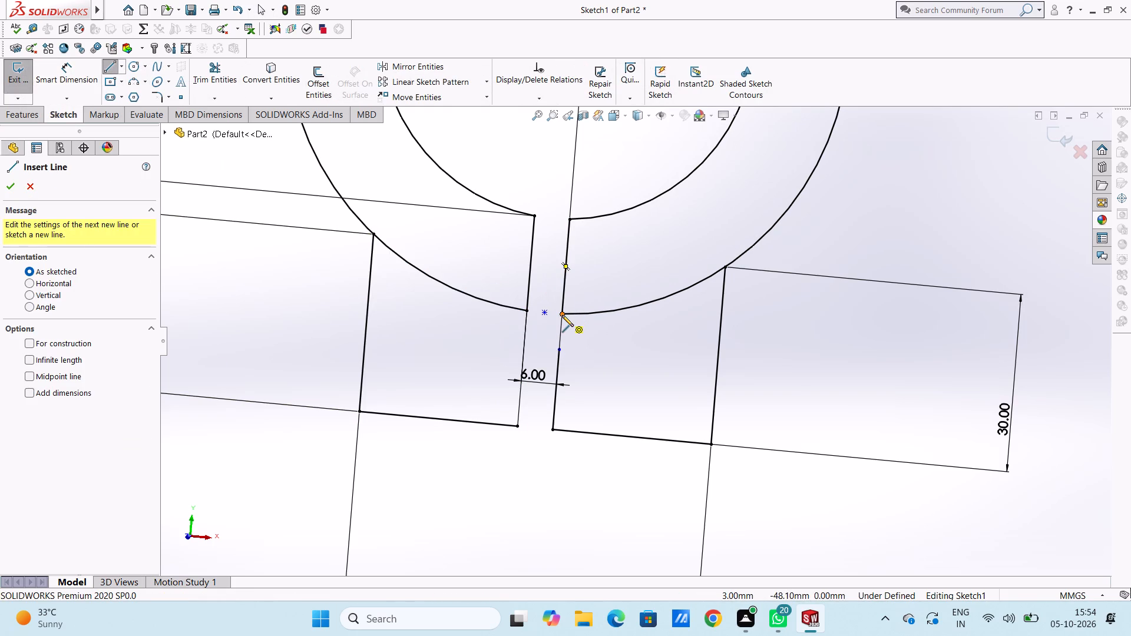
left_click(562, 315)
left_click(558, 347)
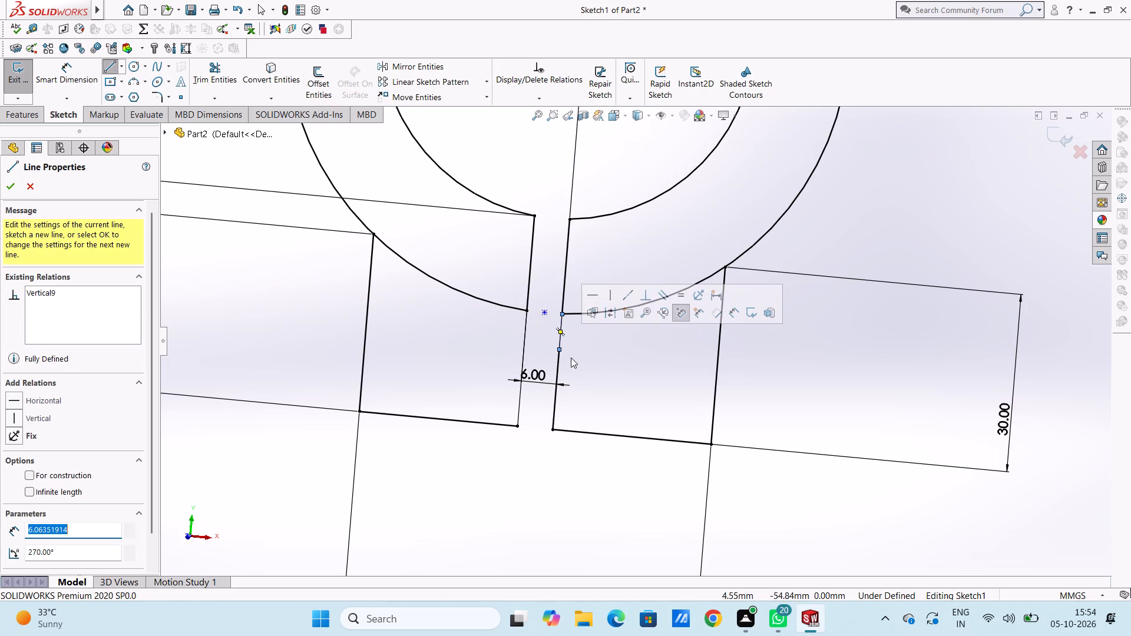
key("Escape")
key("Escape")
key("Escape")
key("Escape")
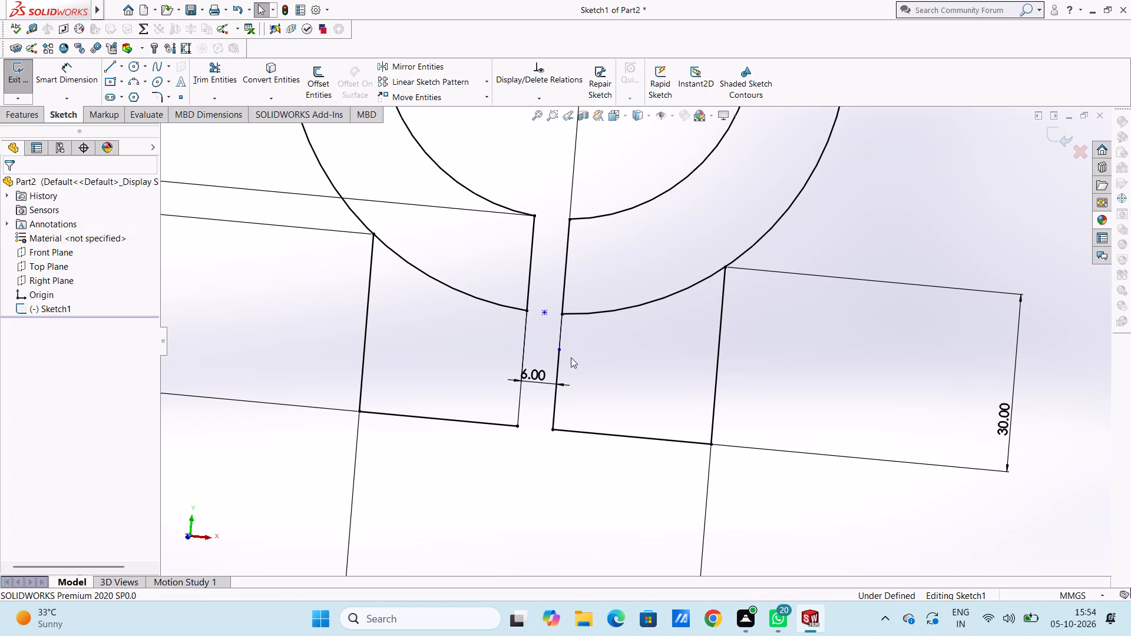
Extrude the split ring and both base block contours with a blind Boss-Extrude, 40 mm in Direction 1 and 2 mm in Direction 2.
left_click(16, 117)
left_click(27, 82)
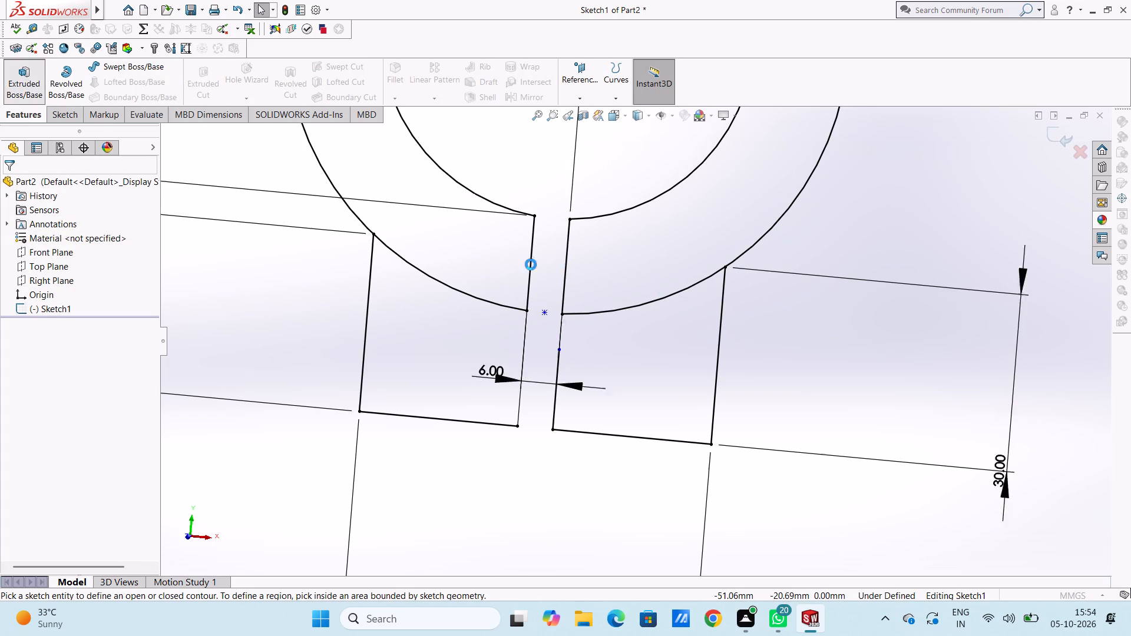
left_click(576, 334)
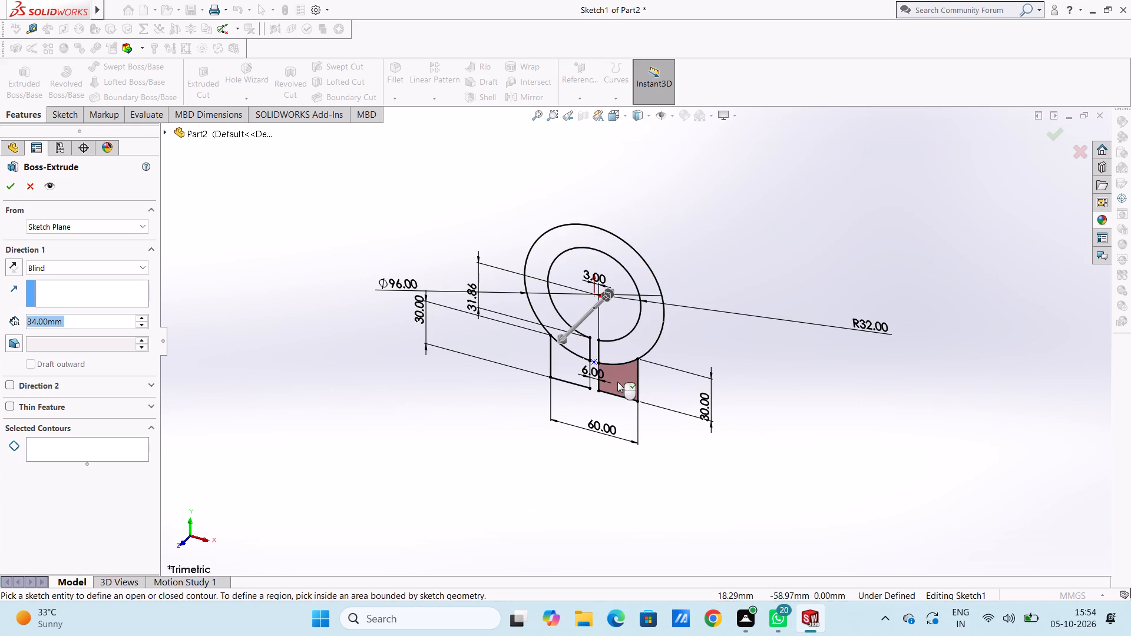
left_click(617, 382)
left_click(621, 349)
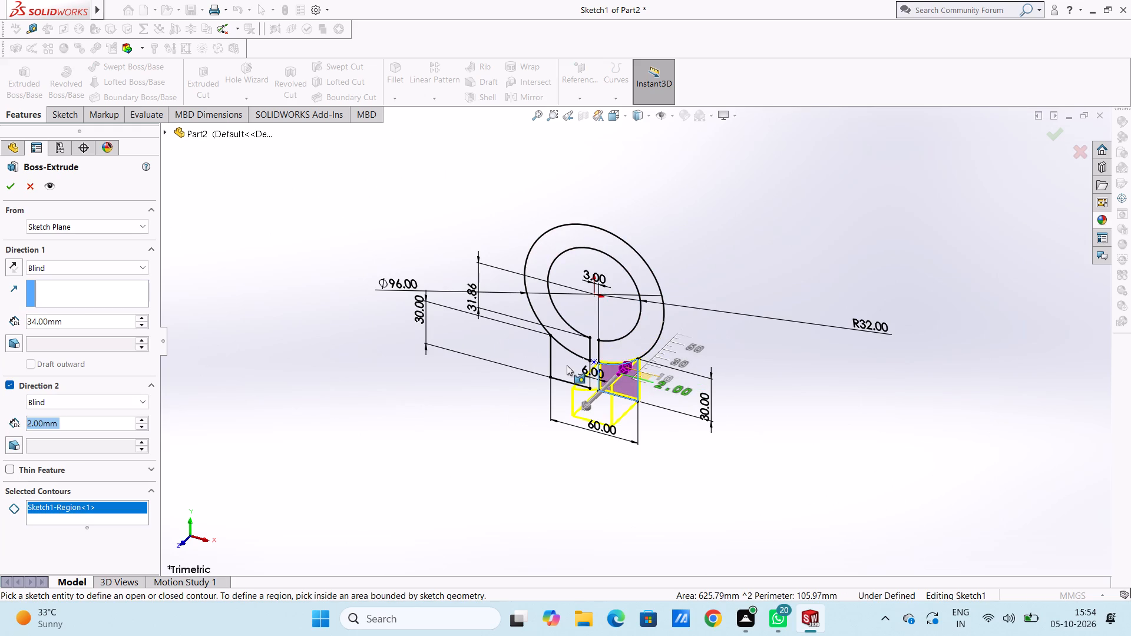
left_click(567, 365)
left_click(613, 344)
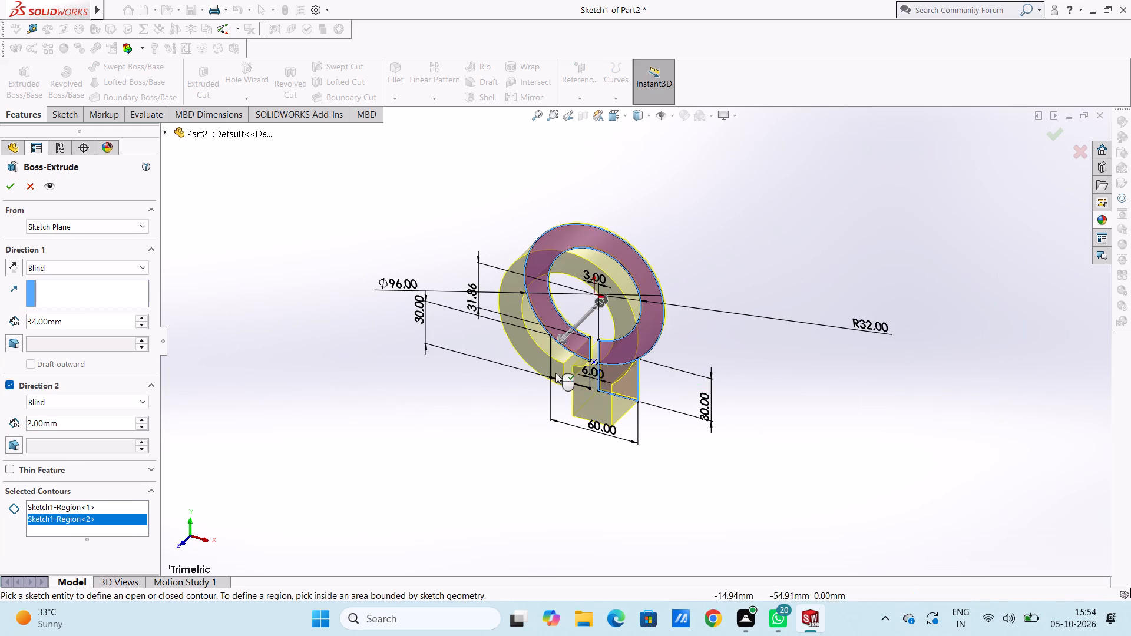
left_click(577, 366)
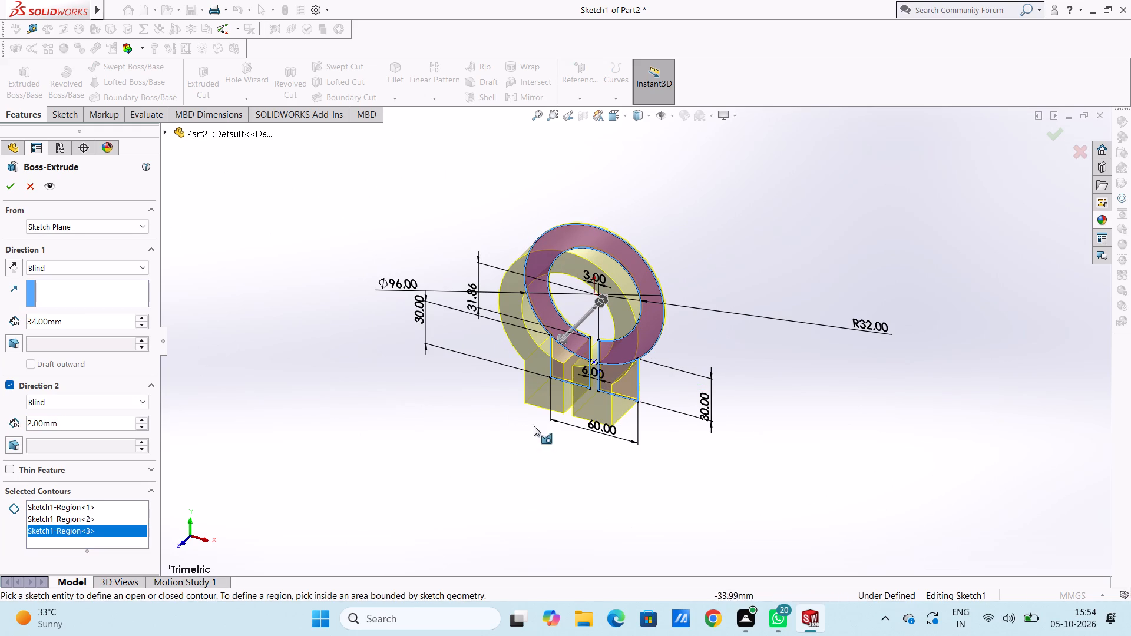
scroll(503, 462, "up", 1)
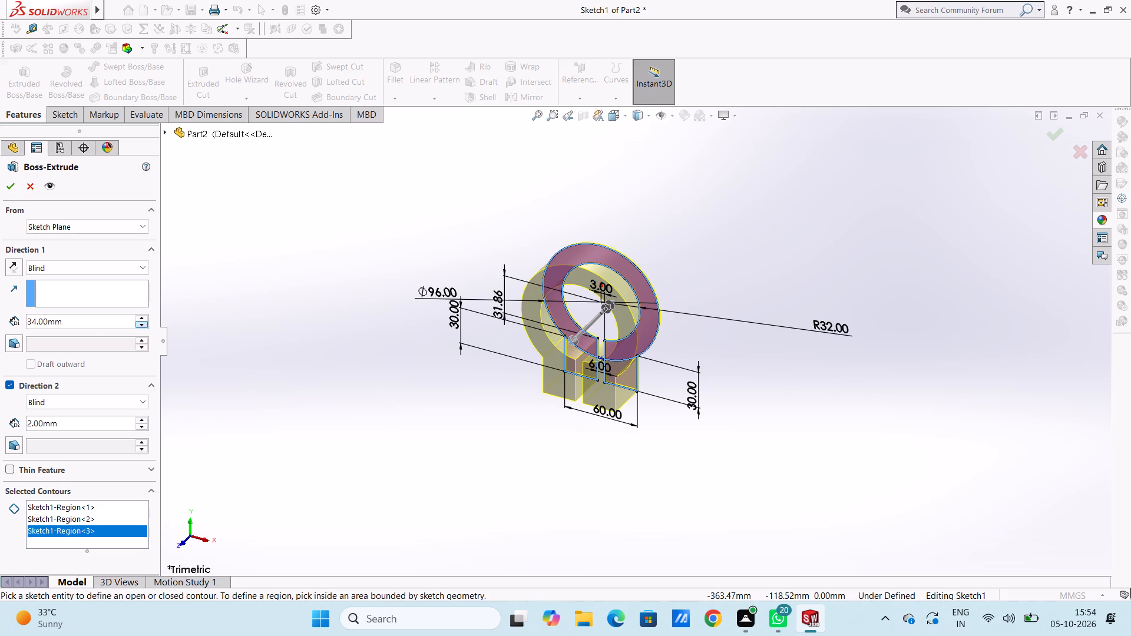
double_click(94, 324)
type("40")
key("Return")
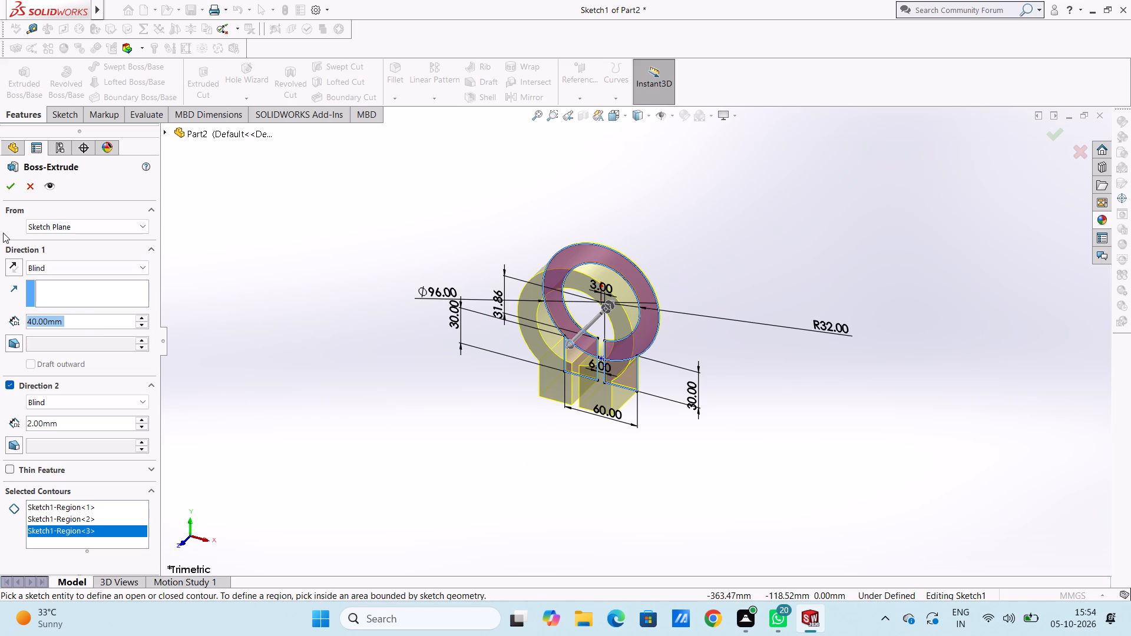
left_click(11, 191)
left_click(270, 441)
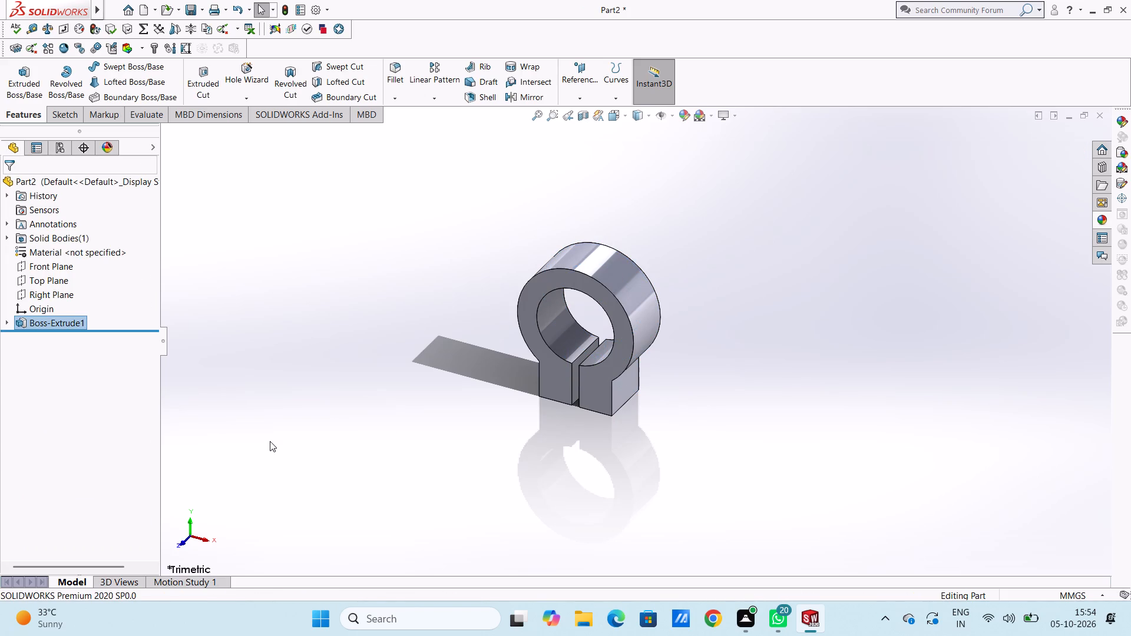
Start a new sketch on the base block's outer left side face, seen in the Left view.
scroll(270, 441, "up", 2)
middle_click_drag(406, 500, 395, 412)
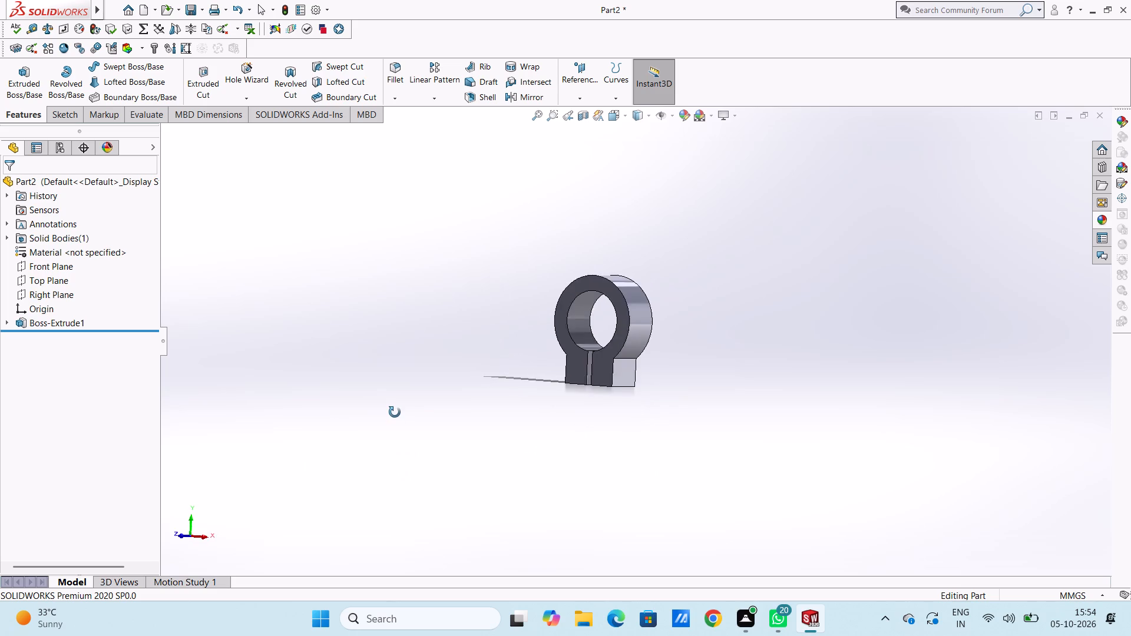
middle_click_drag(395, 412, 367, 413)
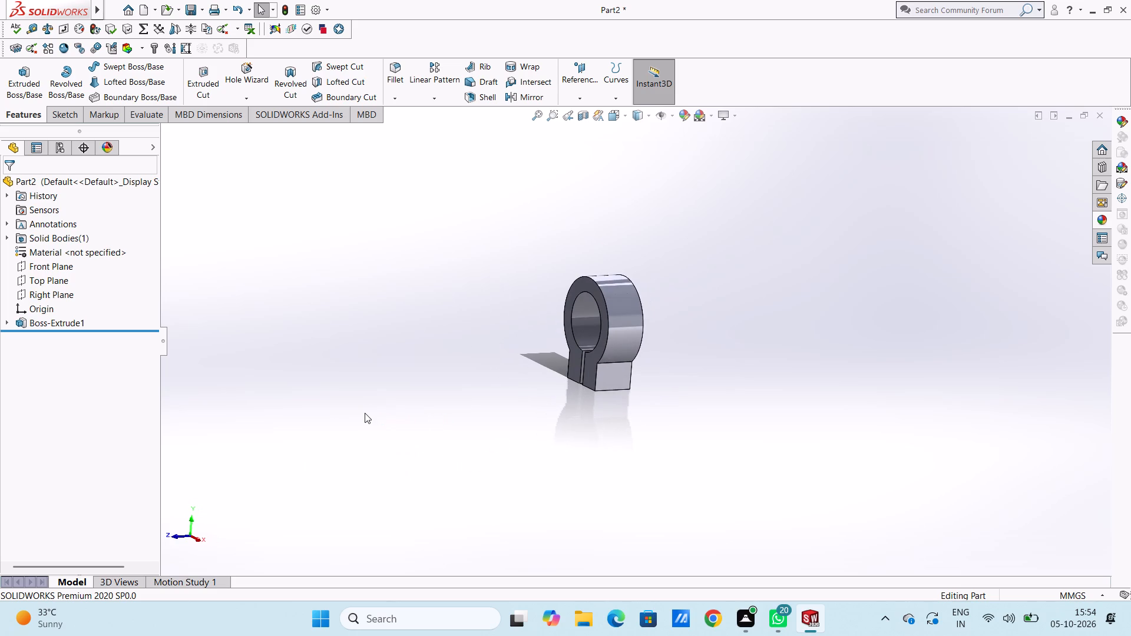
middle_click_drag(424, 375, 493, 442)
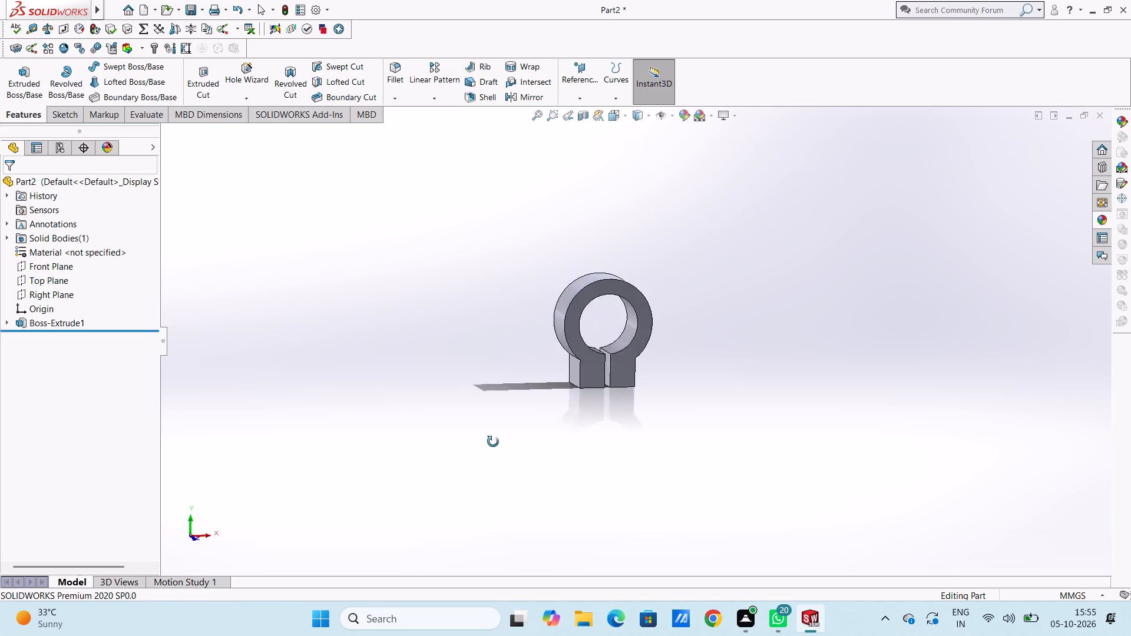
middle_click_drag(493, 442, 451, 422)
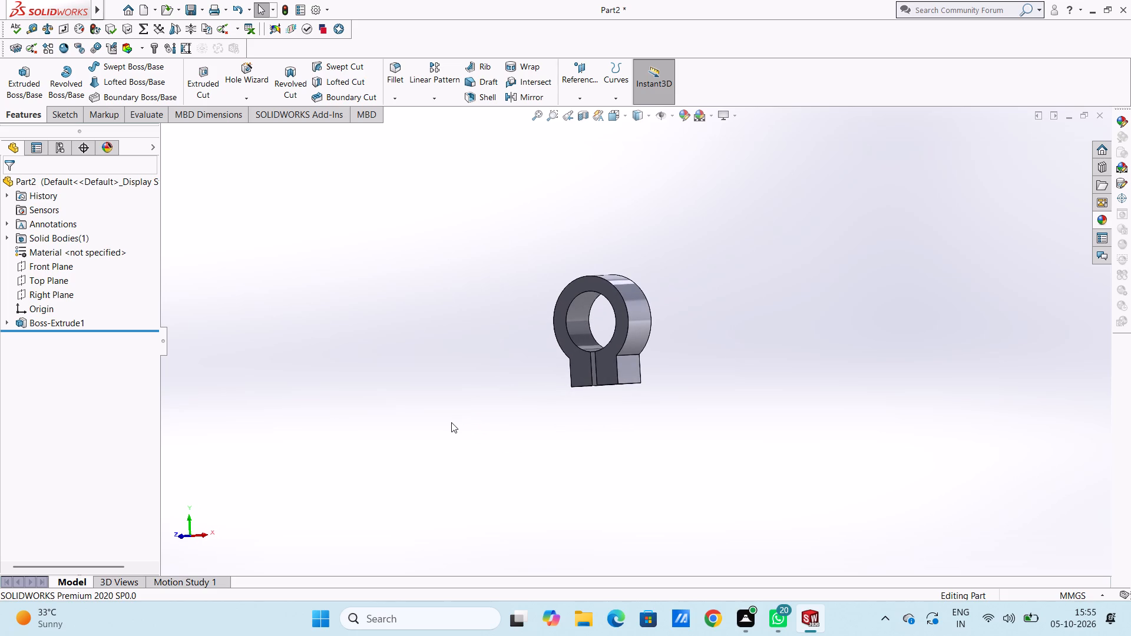
key("ctrl+1")
key("ctrl+3")
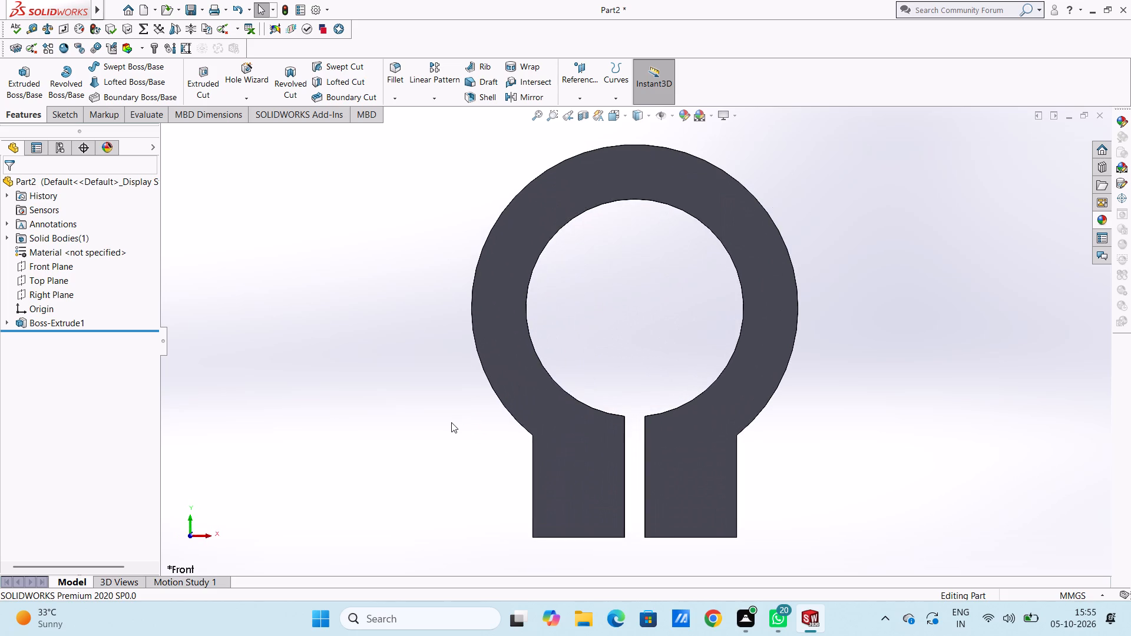
left_click(597, 484)
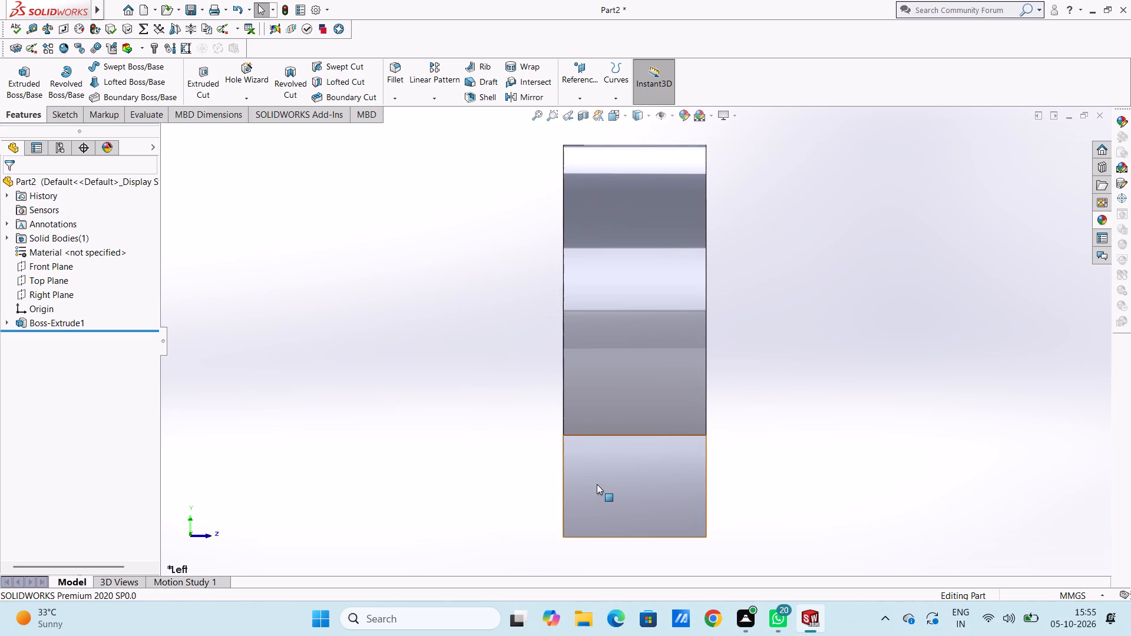
left_click(647, 456)
left_click(494, 489)
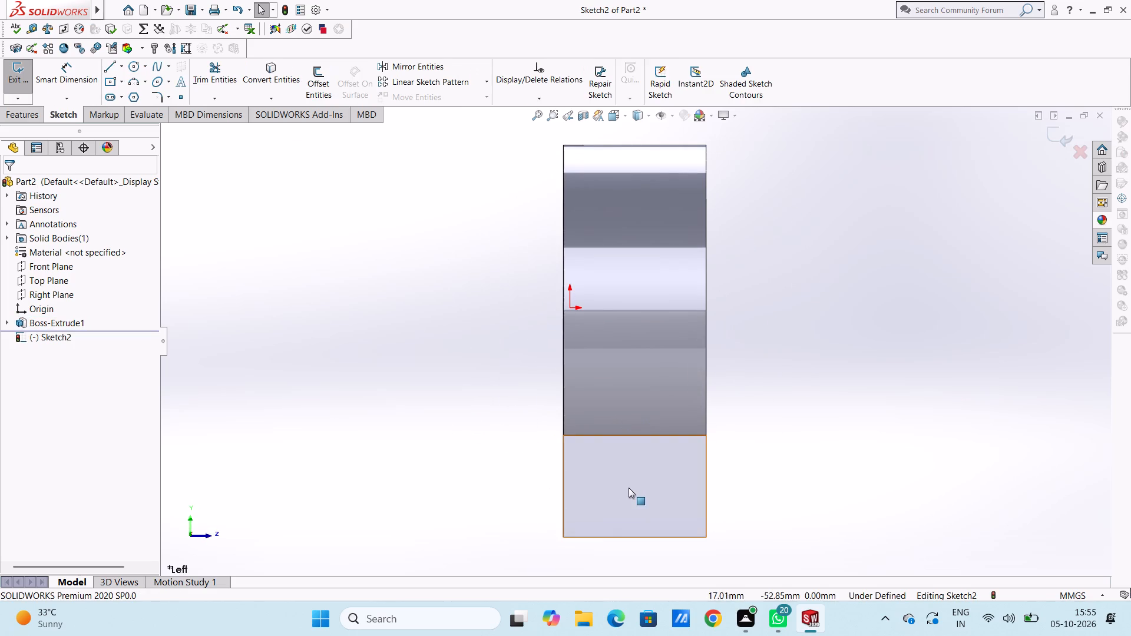
Draw a circle with a 5 mm radius centred on the base block's side face.
scroll(629, 488, "up", 3)
scroll(631, 483, "down", 2)
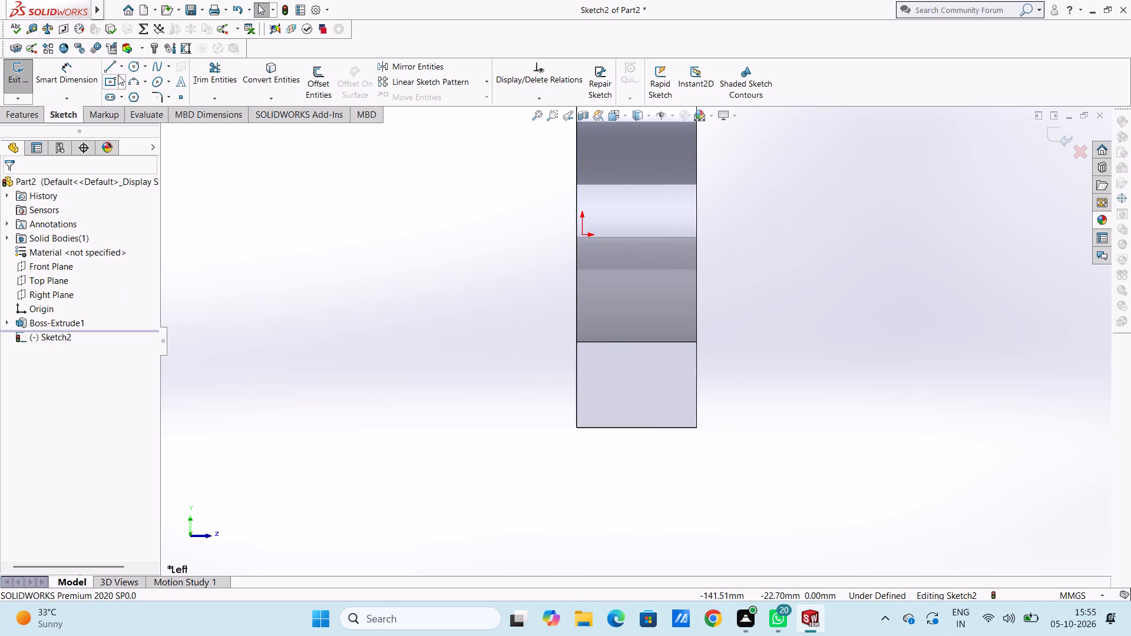
left_click(131, 64)
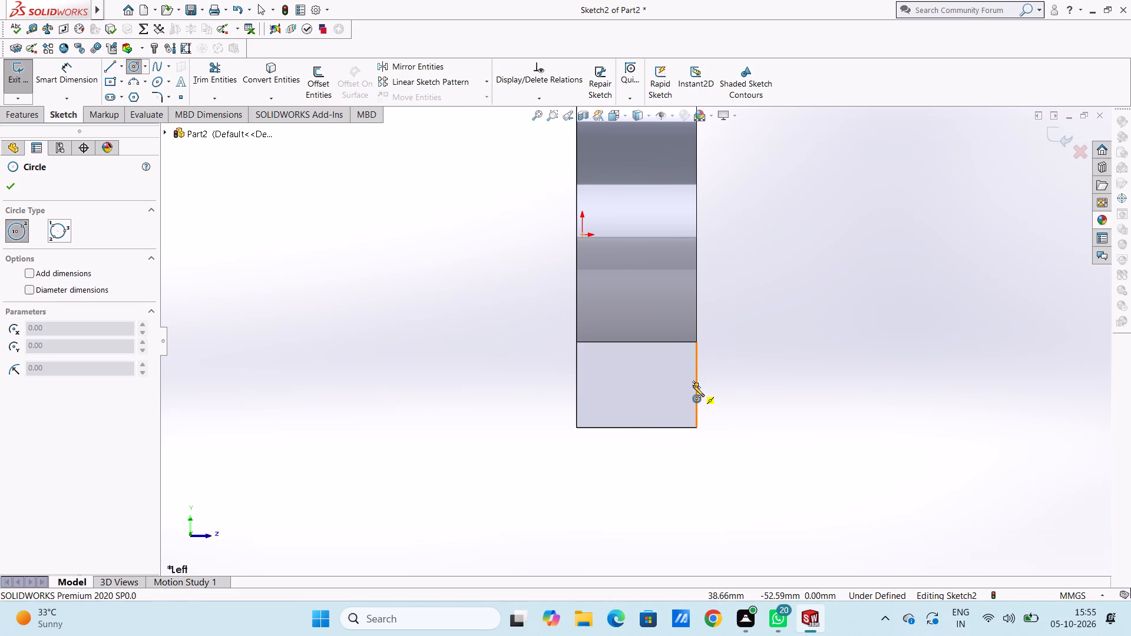
left_click(636, 385)
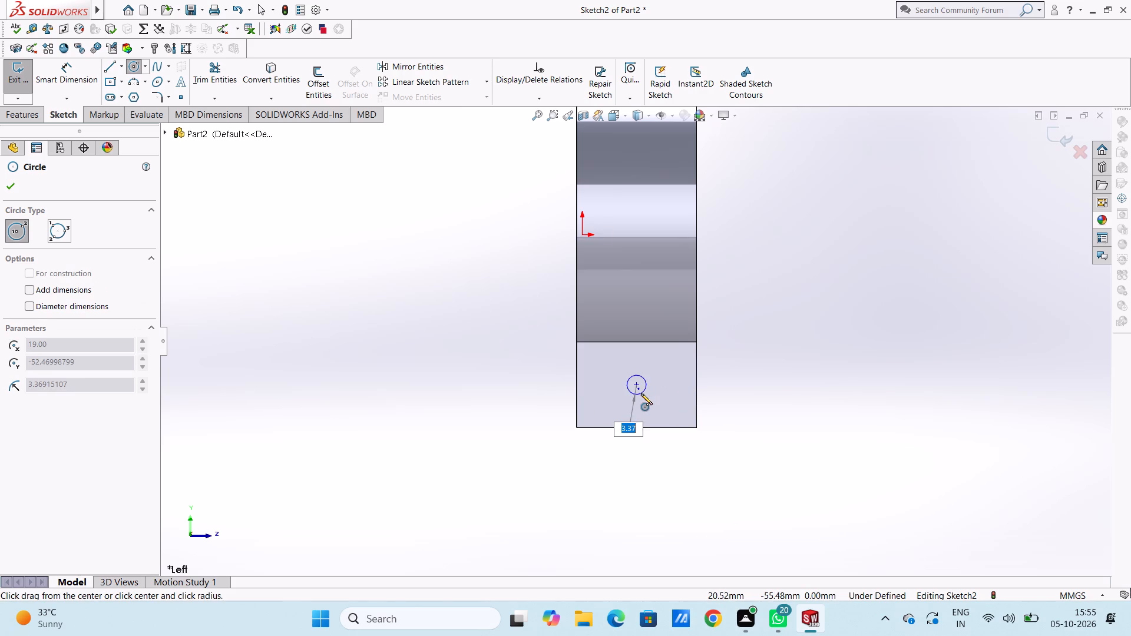
key("5")
key("Return")
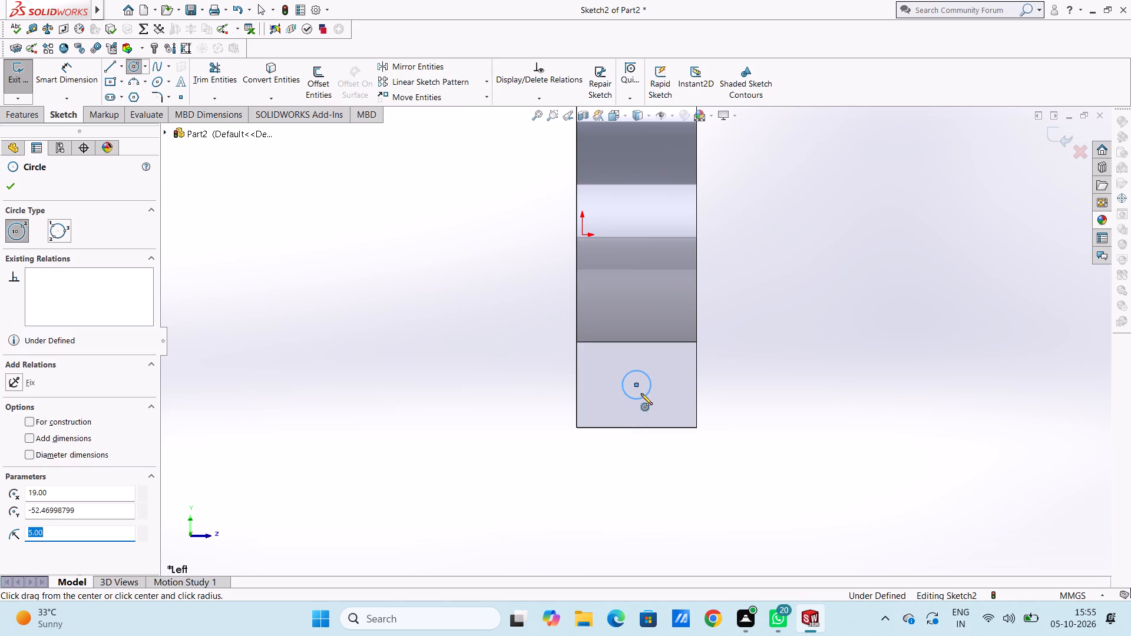
left_click(10, 190)
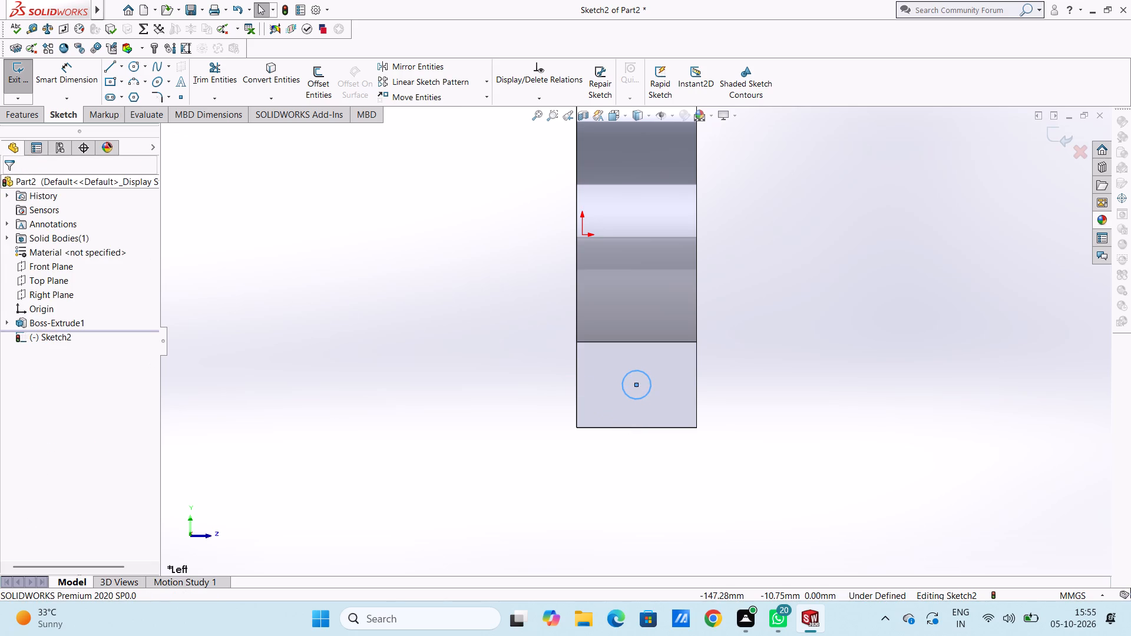
Add a 10 mm diameter dimension to the circle, placed outside the block.
left_click(64, 79)
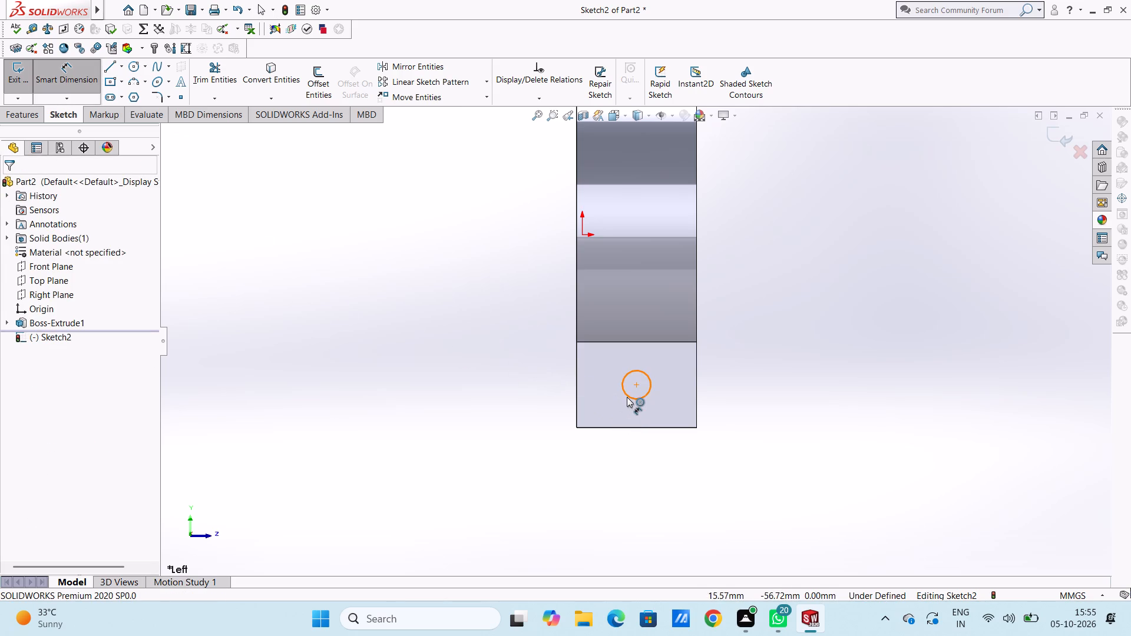
left_click(627, 396)
left_click(432, 443)
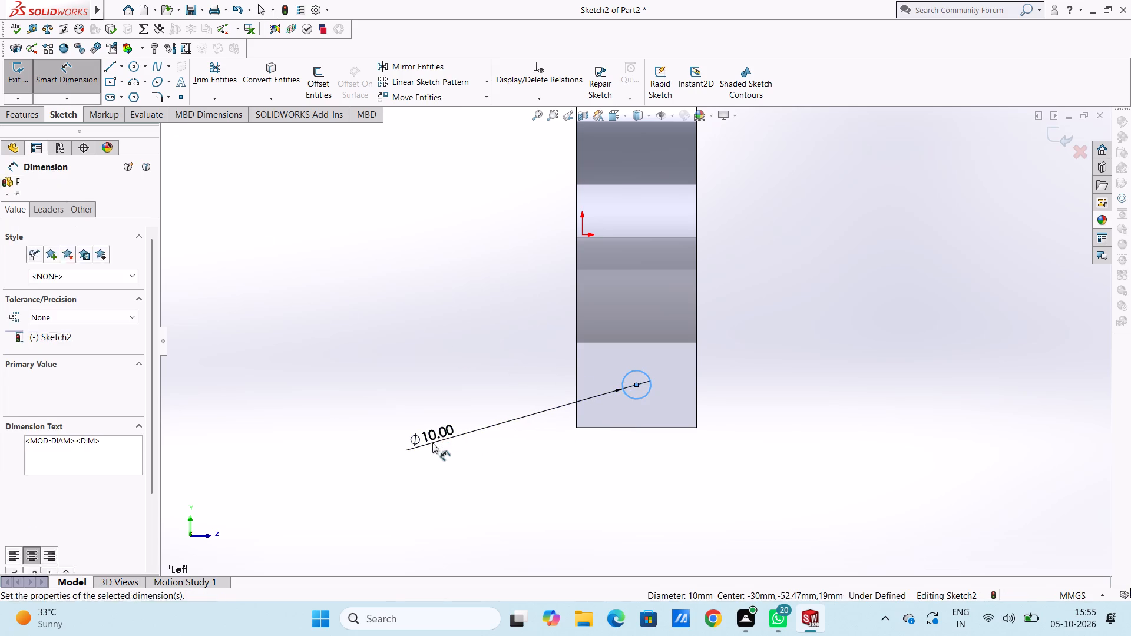
left_click(379, 431)
left_click(362, 385)
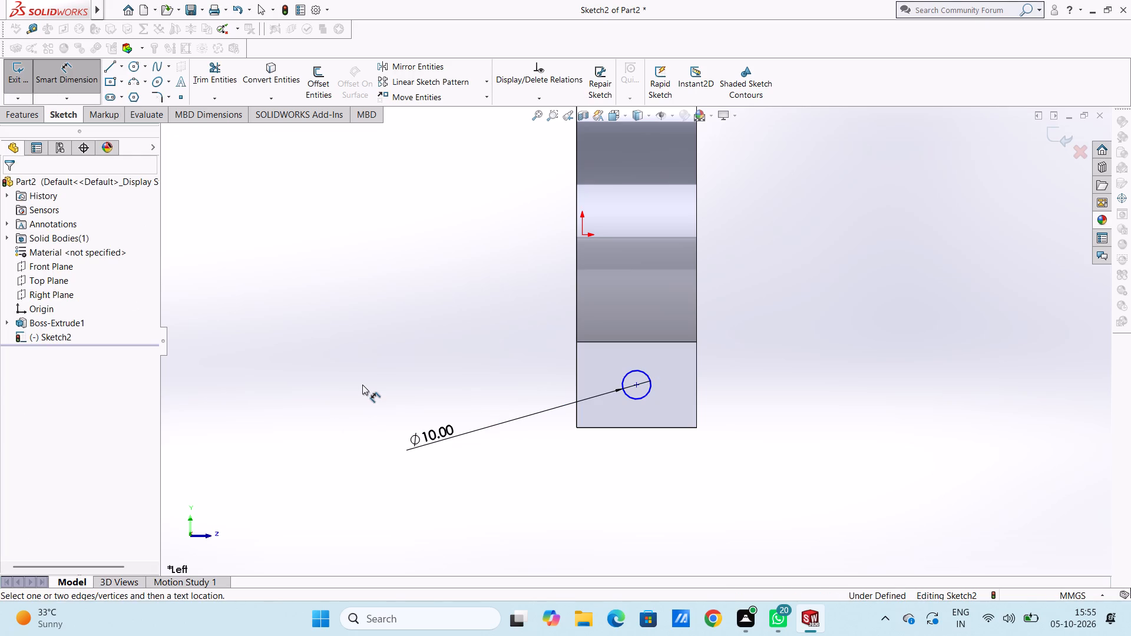
Dimension the circle's centre 20 mm from the block's front vertical edge.
left_click(636, 386)
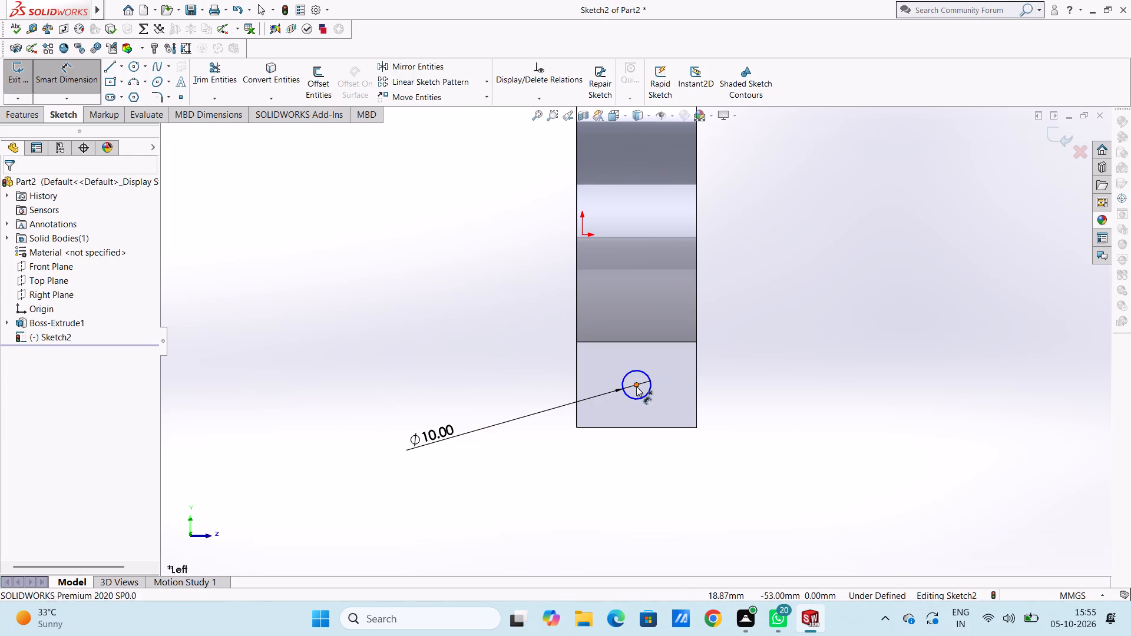
left_click(697, 395)
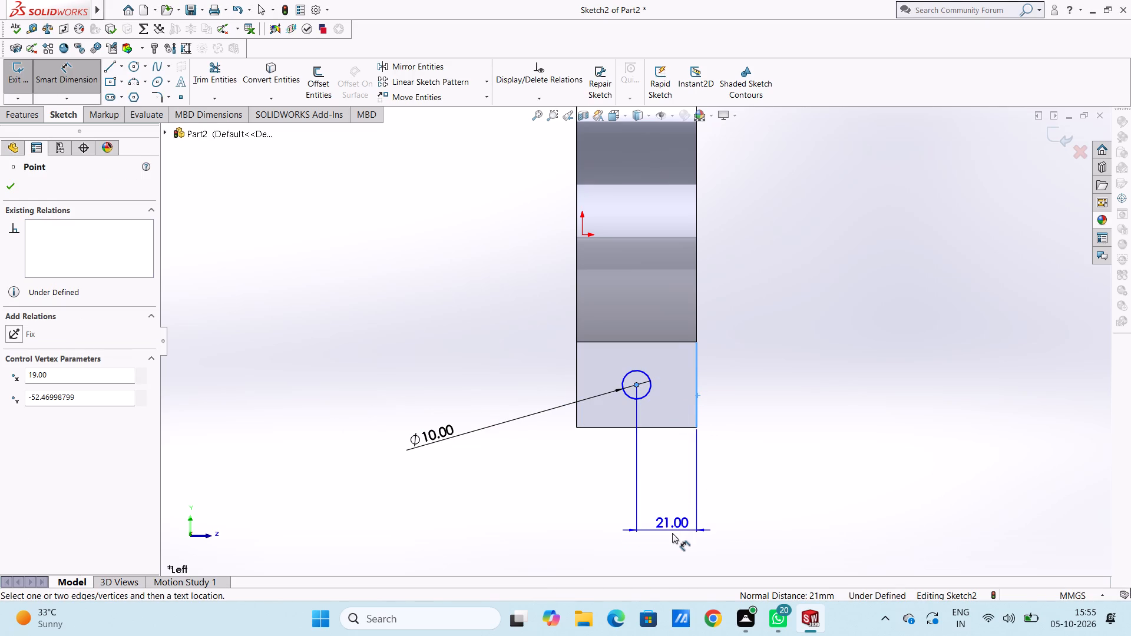
left_click(672, 533)
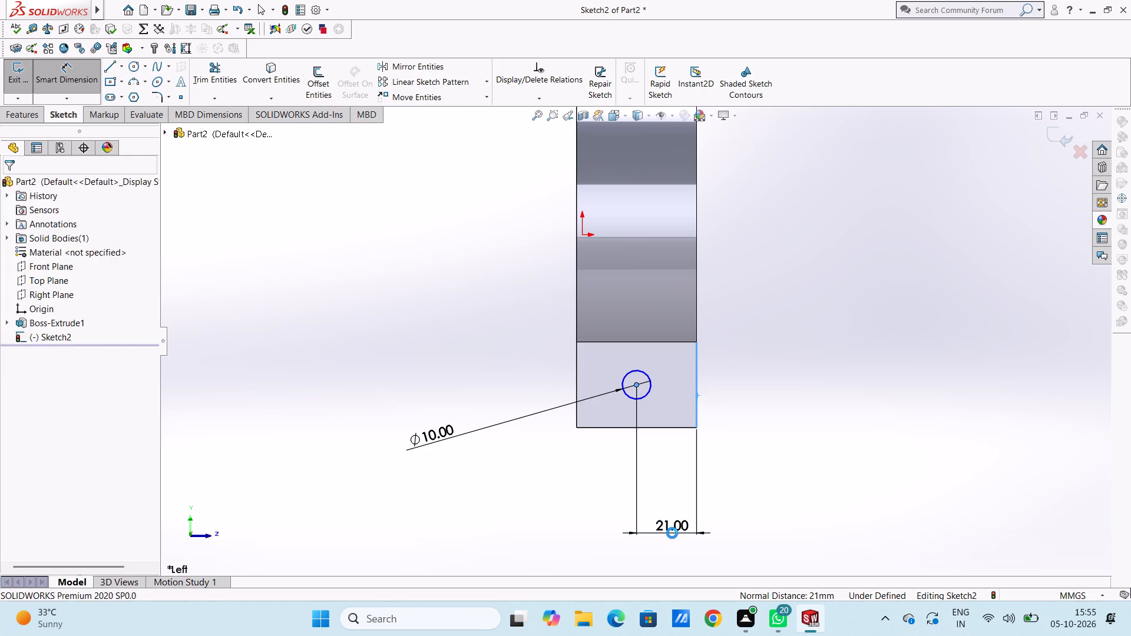
type("20")
key("Return")
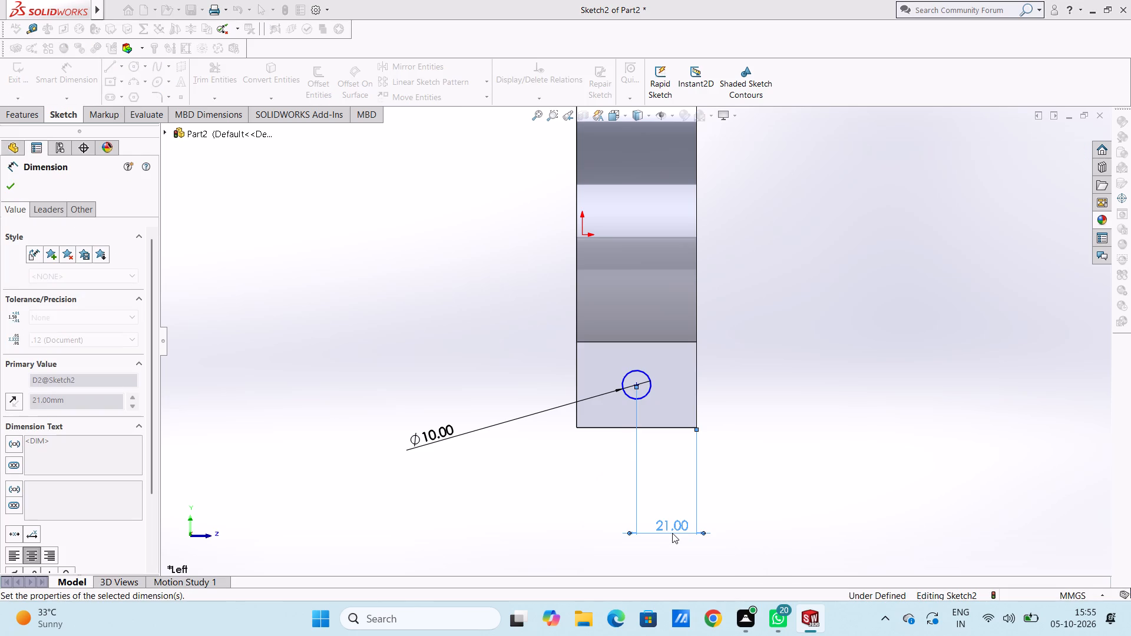
left_click(587, 503)
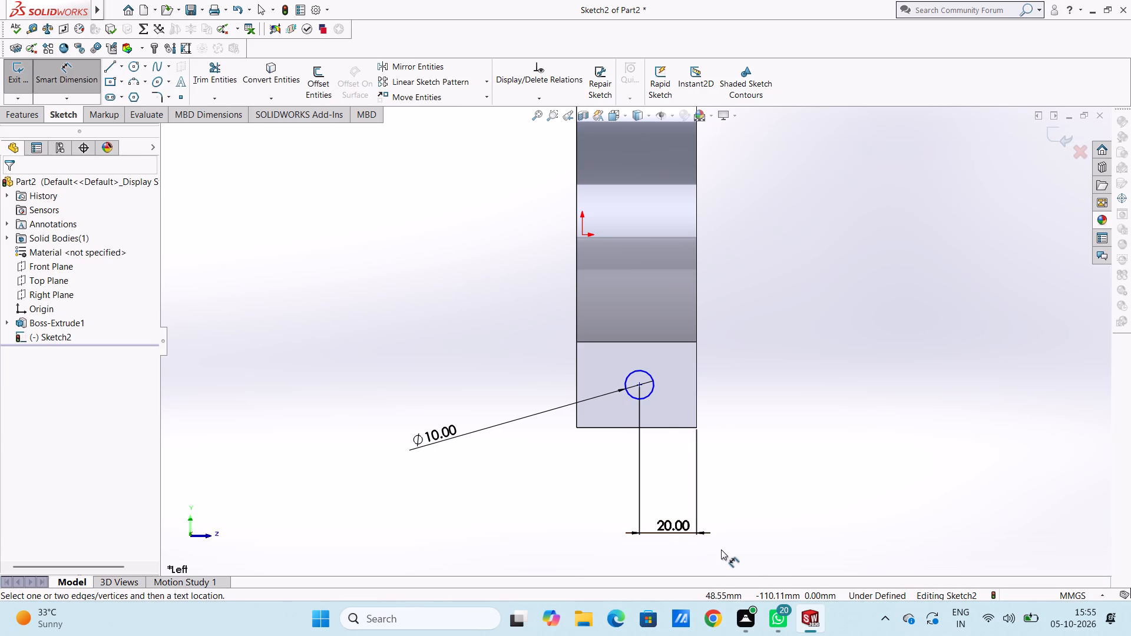
Dimension the circle's centre 15 mm from the upper edge of the base block's side face.
scroll(674, 489, "up", 2)
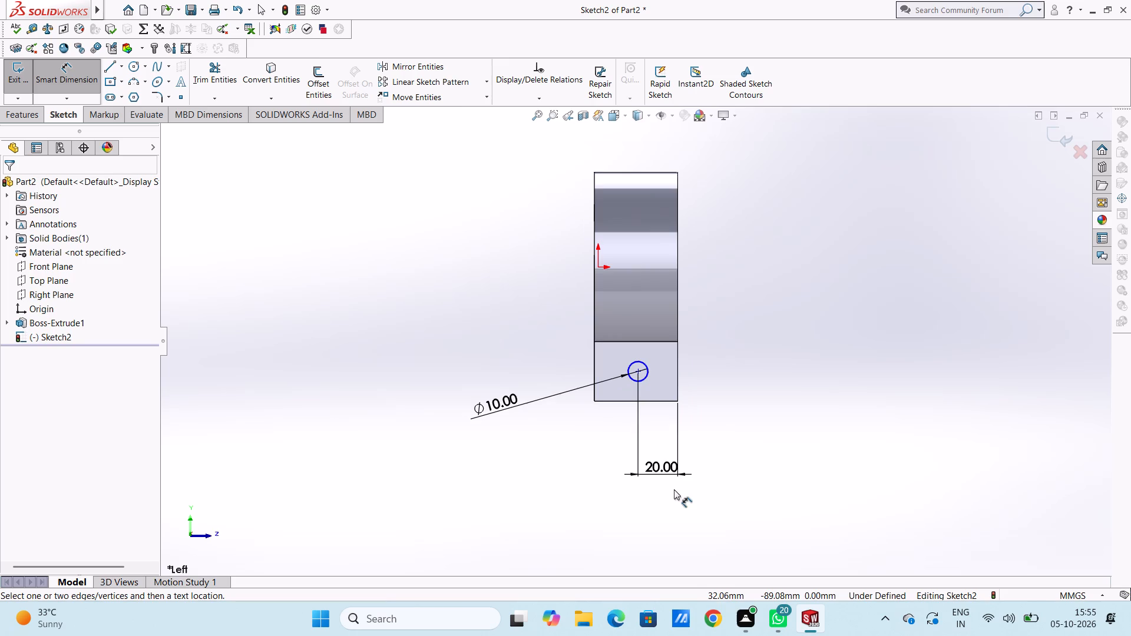
left_click(629, 343)
left_click(640, 372)
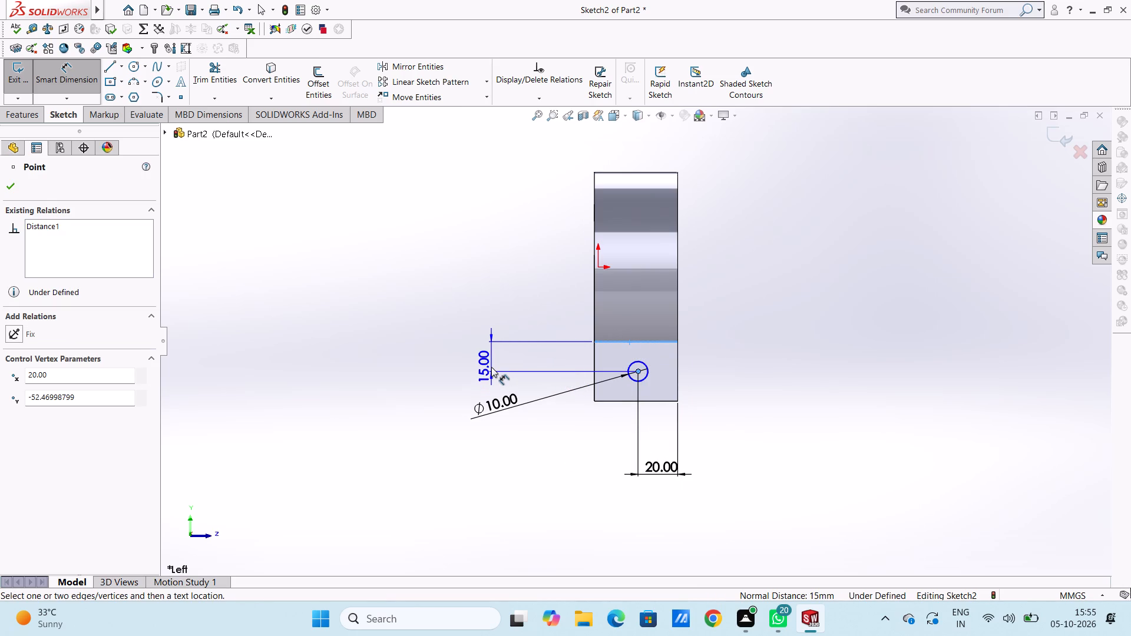
left_click(491, 367)
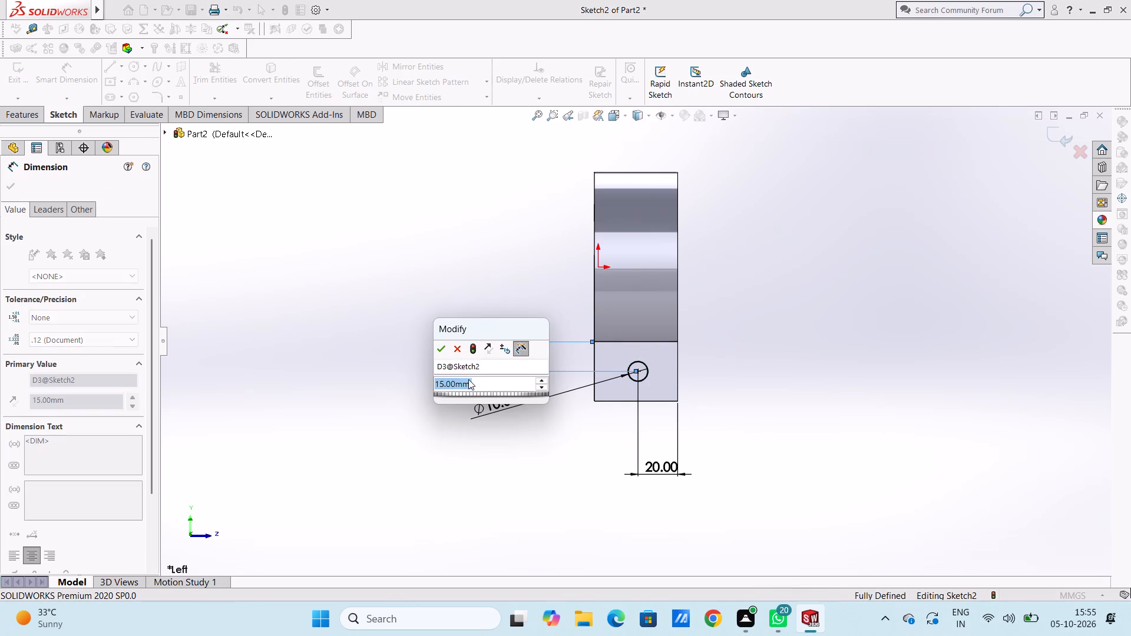
left_click(441, 352)
left_click(424, 365)
Cut-extrude the 10 mm circle with the Through All end condition, making a cross hole through both halves of the base.
middle_click_drag(434, 376, 475, 399)
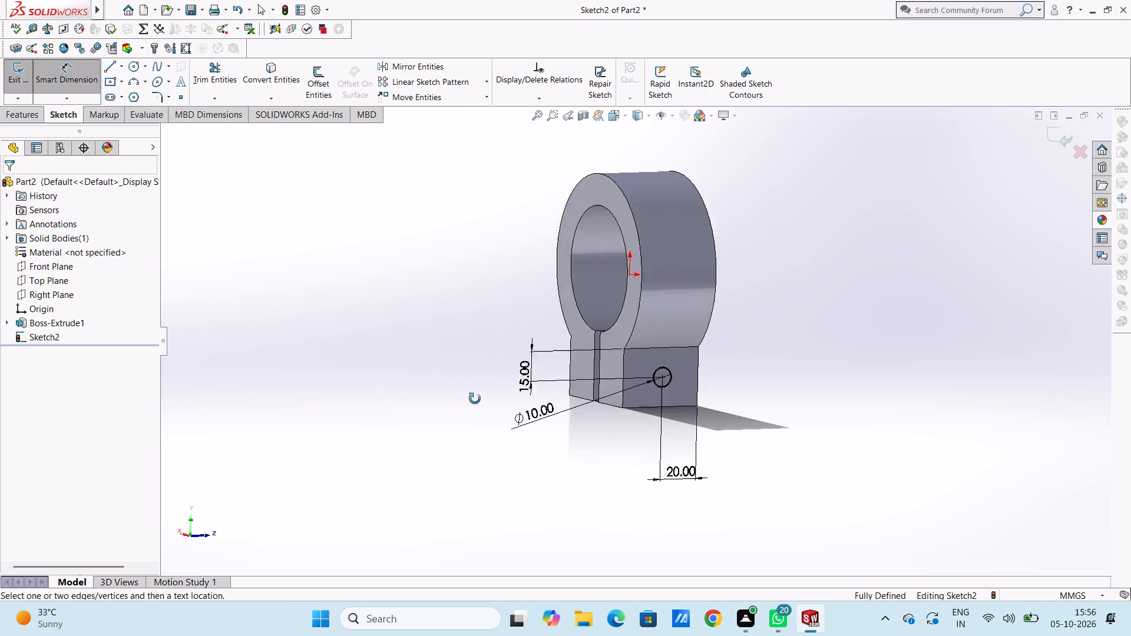
middle_click_drag(475, 399, 504, 416)
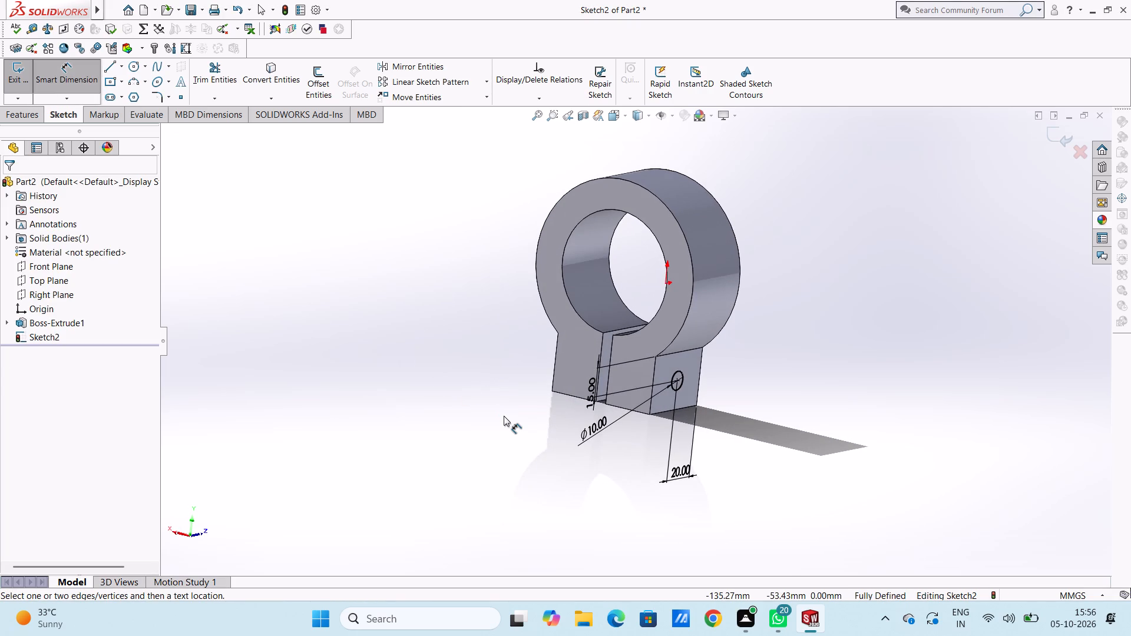
left_click(84, 79)
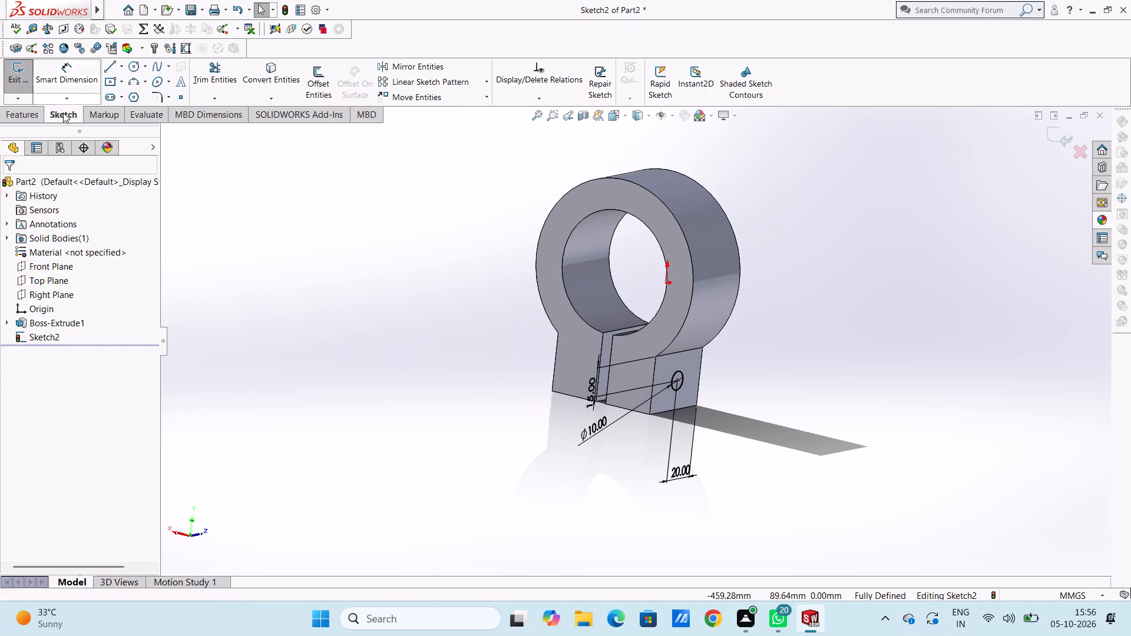
left_click(32, 116)
left_click(199, 70)
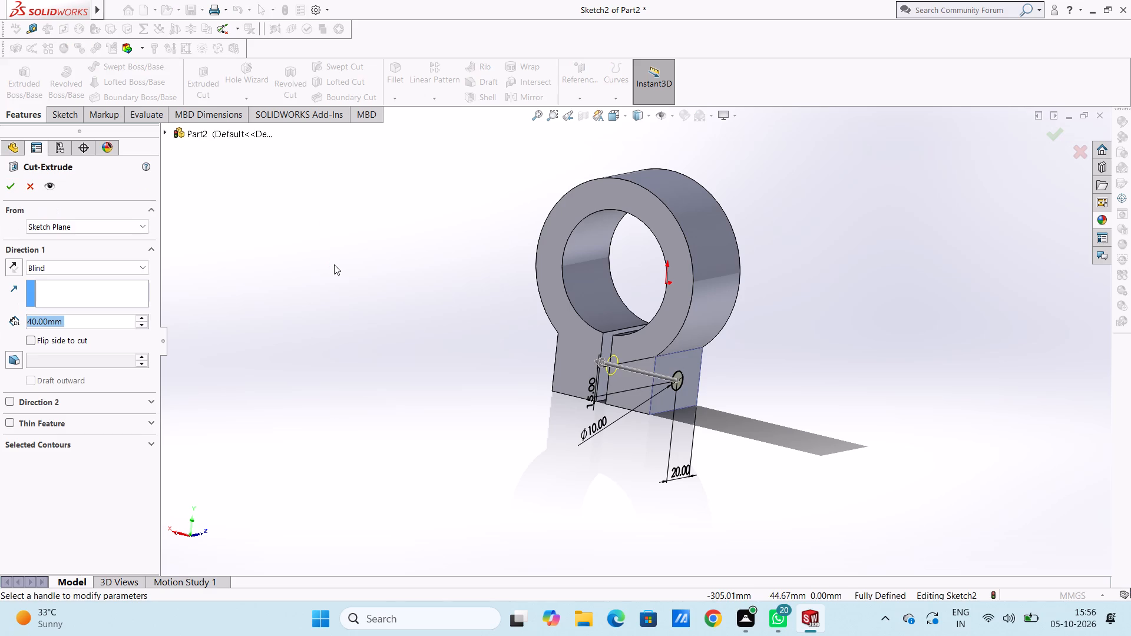
type("50")
key("Return")
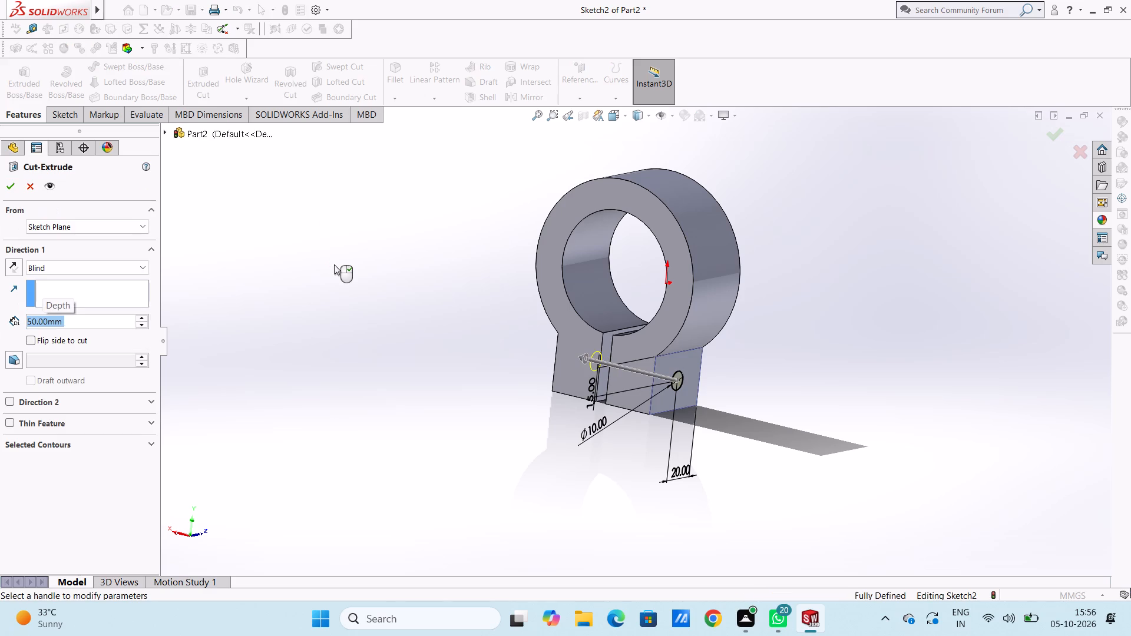
middle_click_drag(338, 266, 349, 287)
left_click(84, 270)
left_click(70, 291)
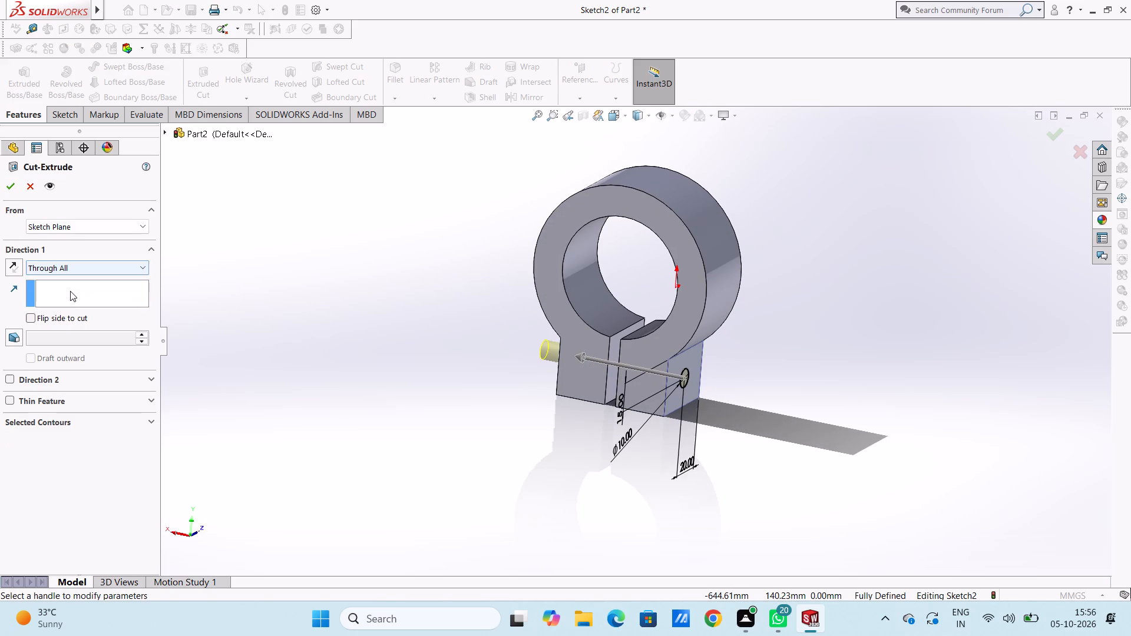
left_click(13, 185)
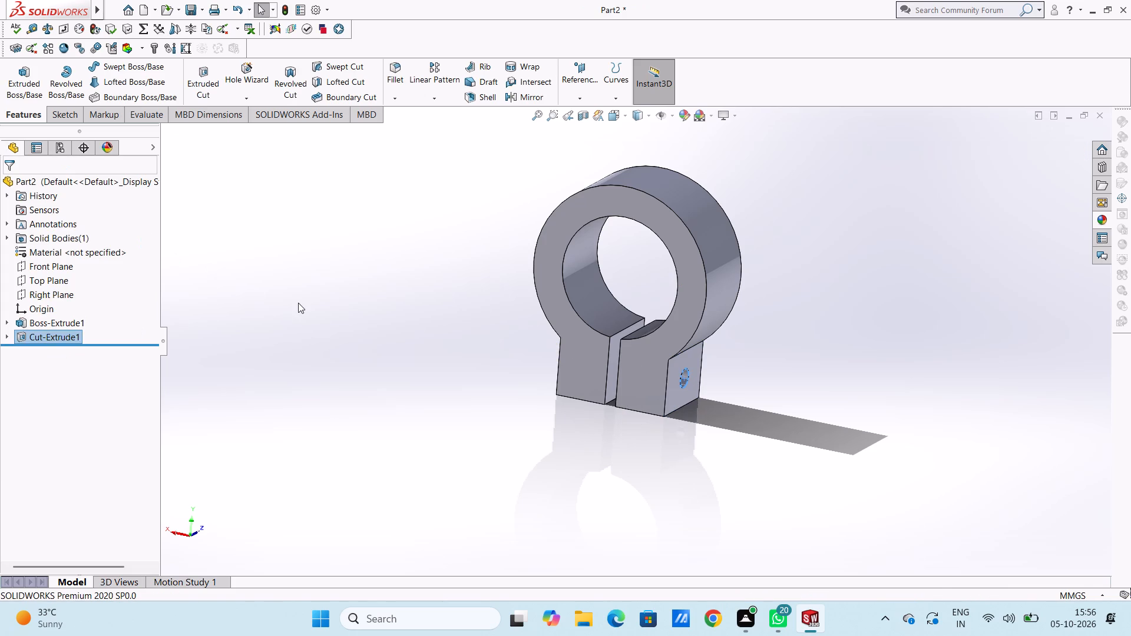
left_click(298, 303)
Examine the clamp from several angles to check the cross hole through the base and across the slot.
middle_click_drag(292, 326, 400, 366)
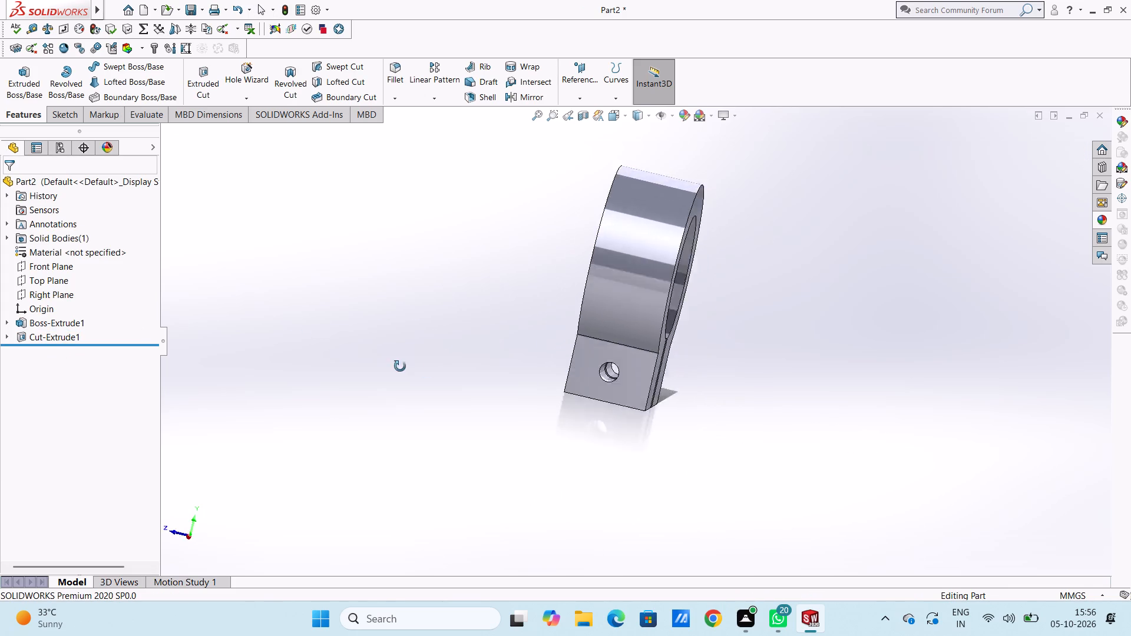
middle_click_drag(400, 366, 343, 398)
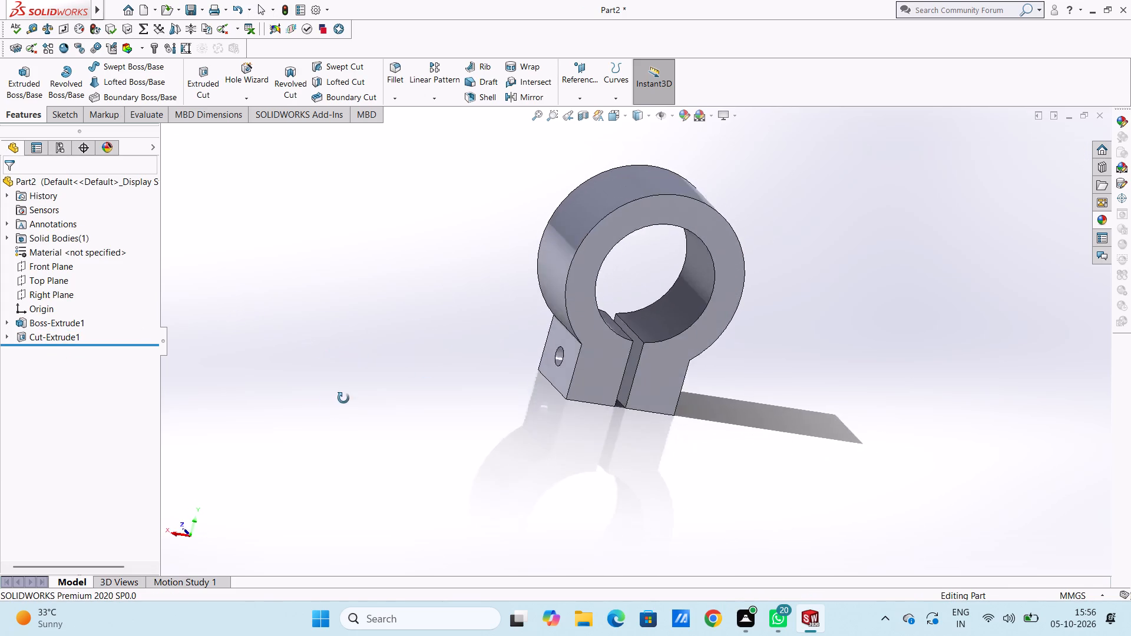
middle_click_drag(343, 398, 255, 375)
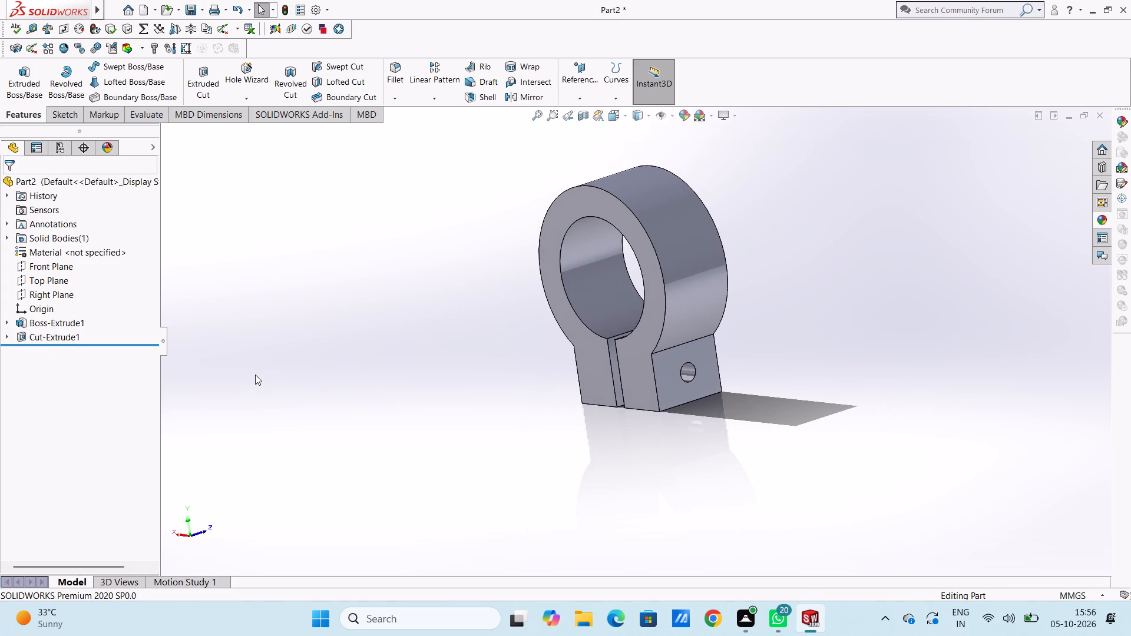
middle_click_drag(296, 379, 339, 295)
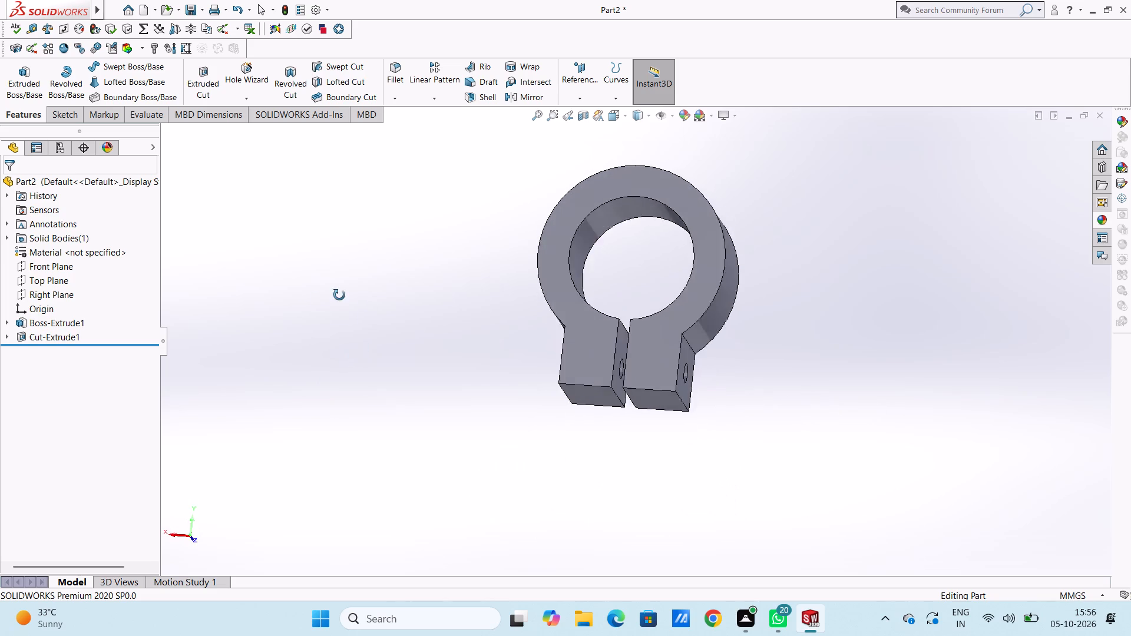
middle_click_drag(339, 295, 275, 396)
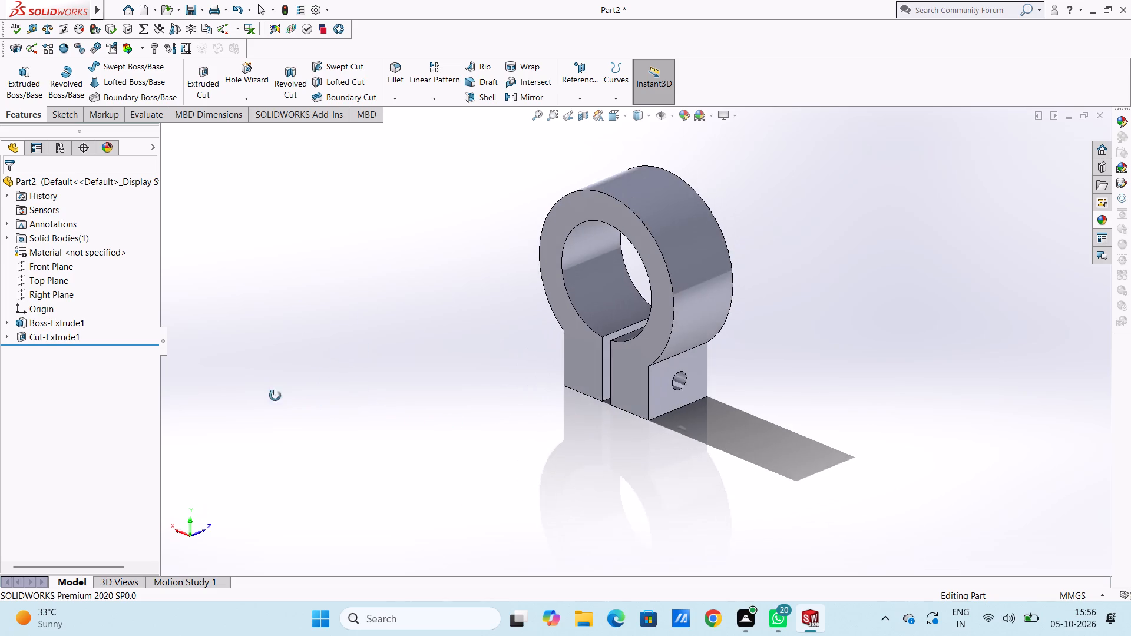
middle_click_drag(275, 396, 305, 345)
middle_click_drag(455, 316, 582, 273)
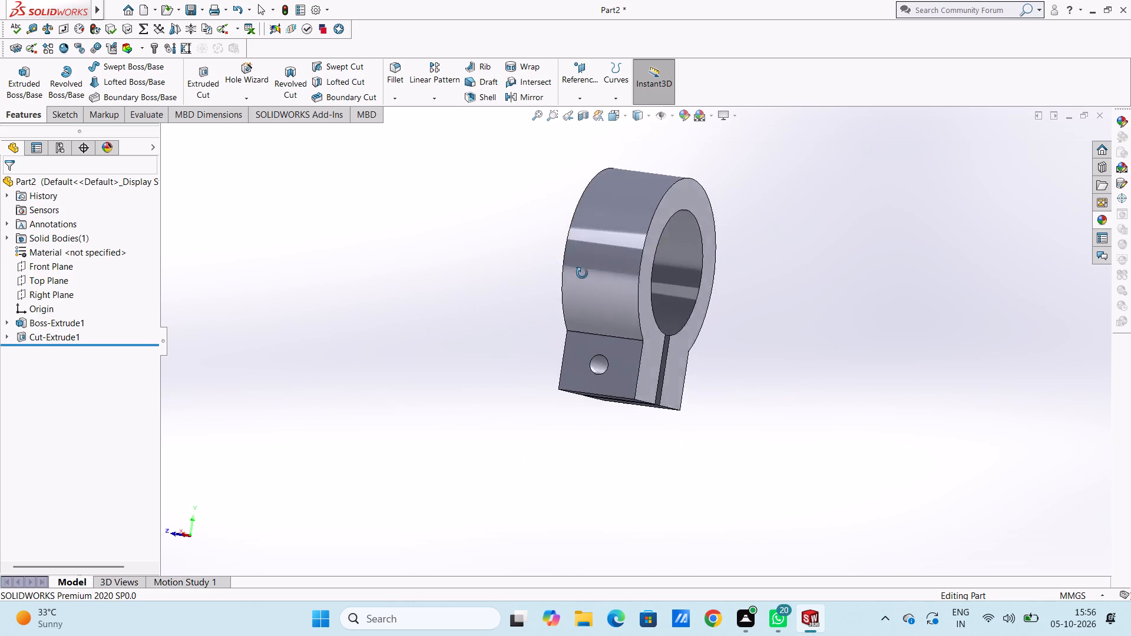
middle_click_drag(582, 273, 539, 323)
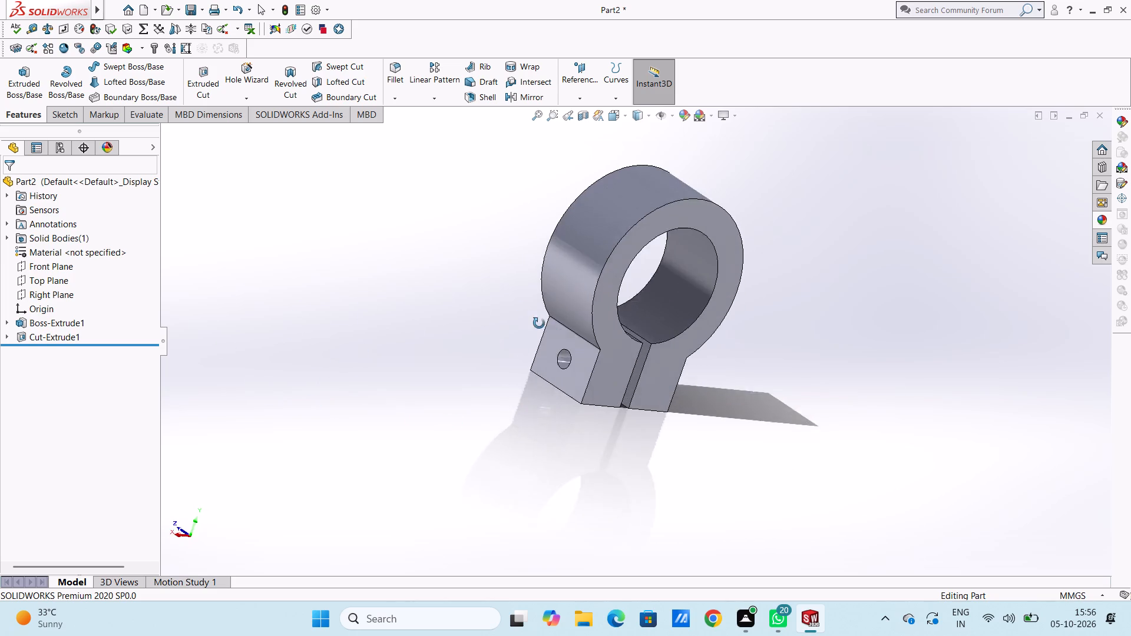
middle_click_drag(539, 323, 497, 267)
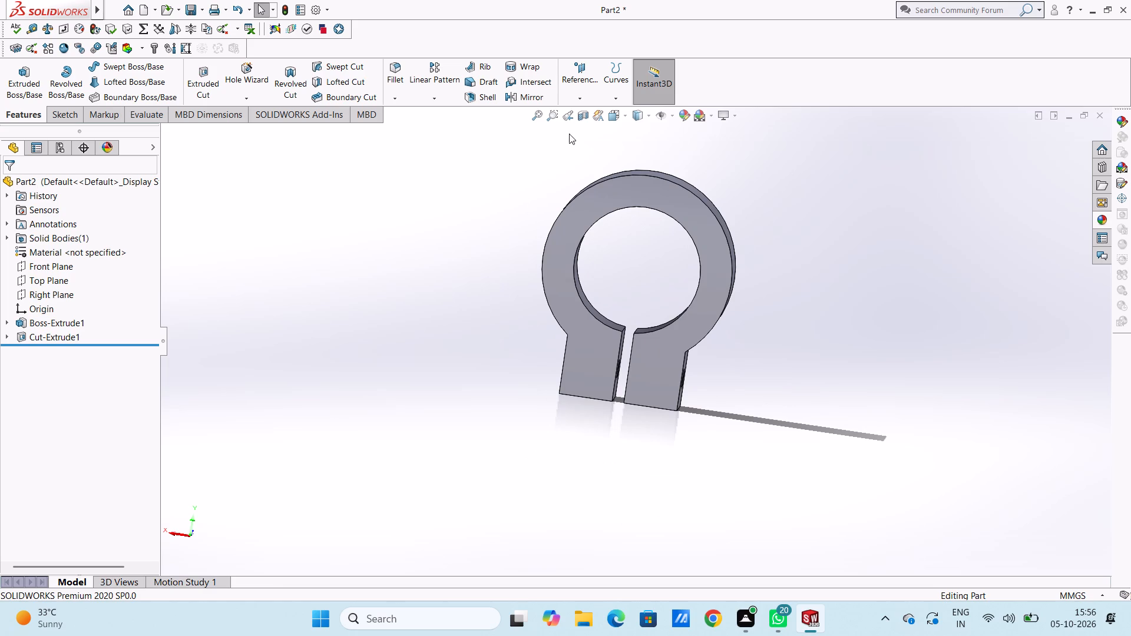
Apply a planar section view parallel to the Front Plane, offset 19 mm so it cuts through the cross hole.
left_click(583, 118)
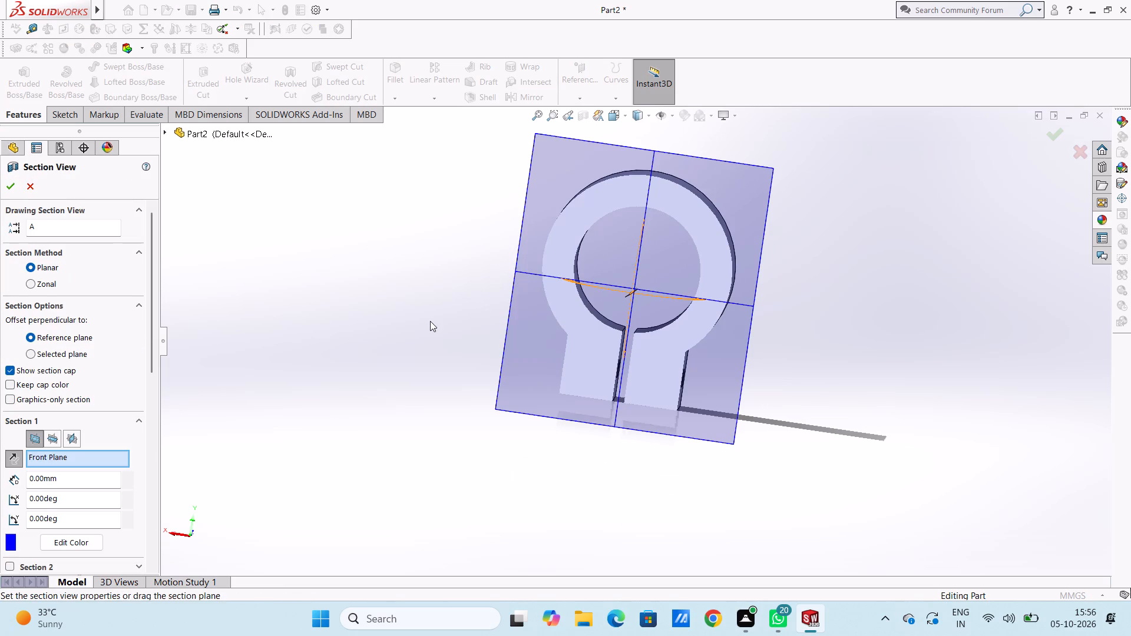
middle_click_drag(939, 306, 921, 308)
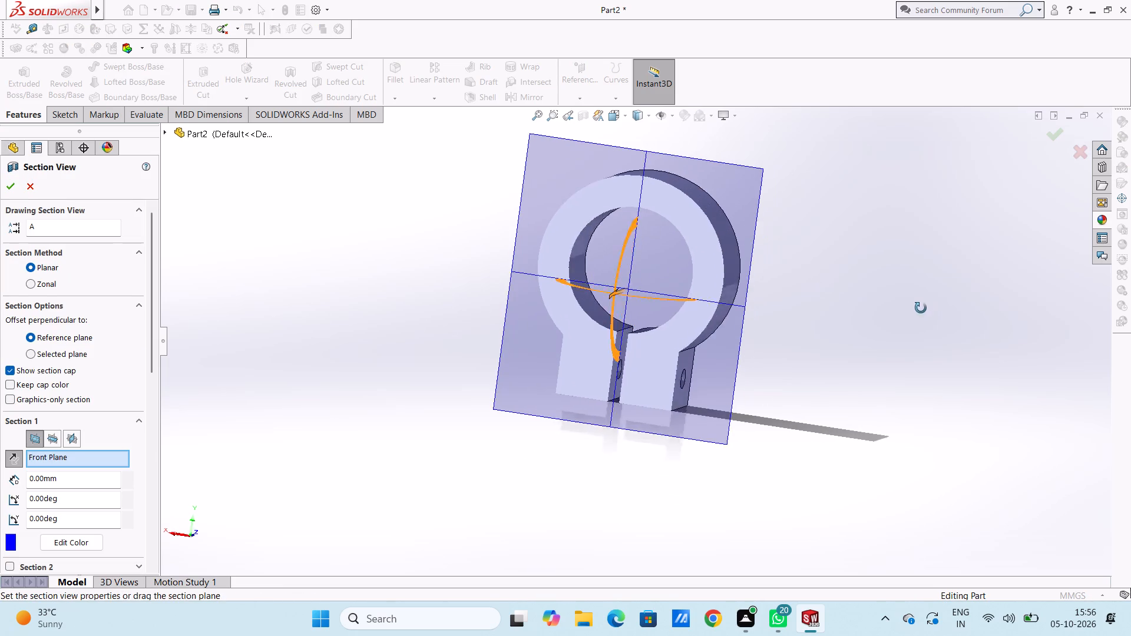
middle_click_drag(921, 308, 871, 326)
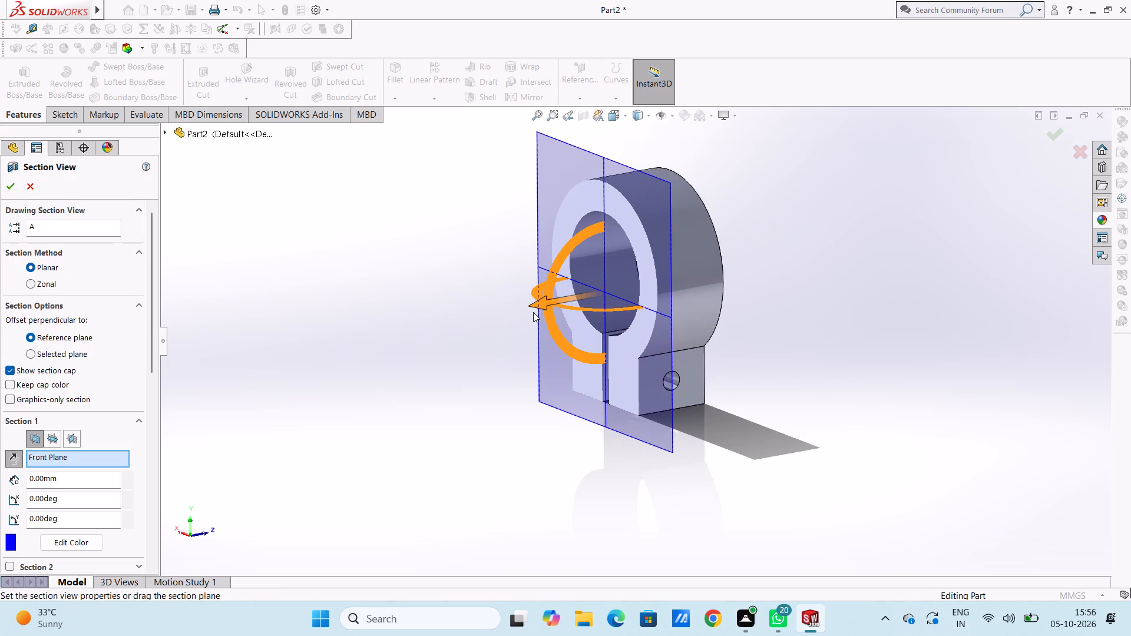
left_click_drag(539, 306, 587, 307)
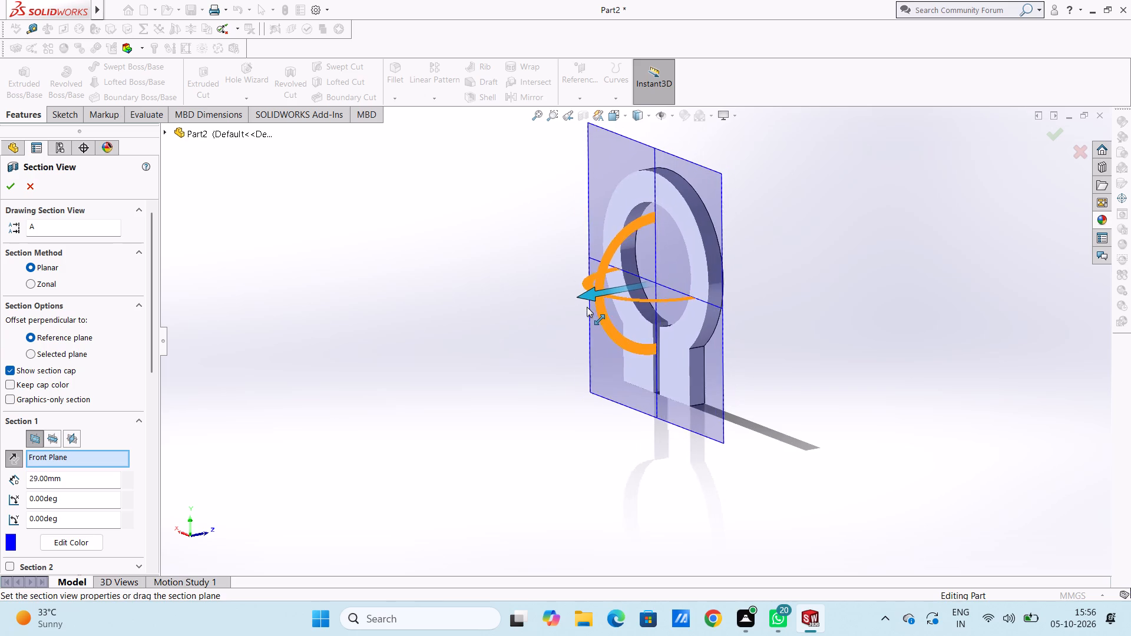
left_click_drag(587, 307, 576, 314)
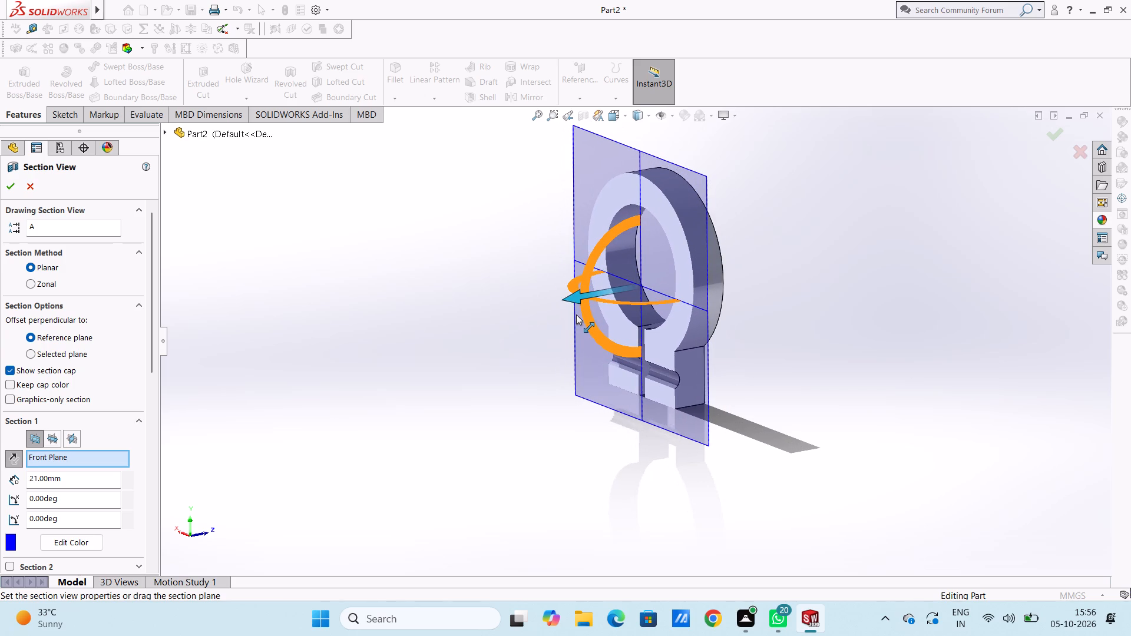
left_click_drag(576, 314, 573, 315)
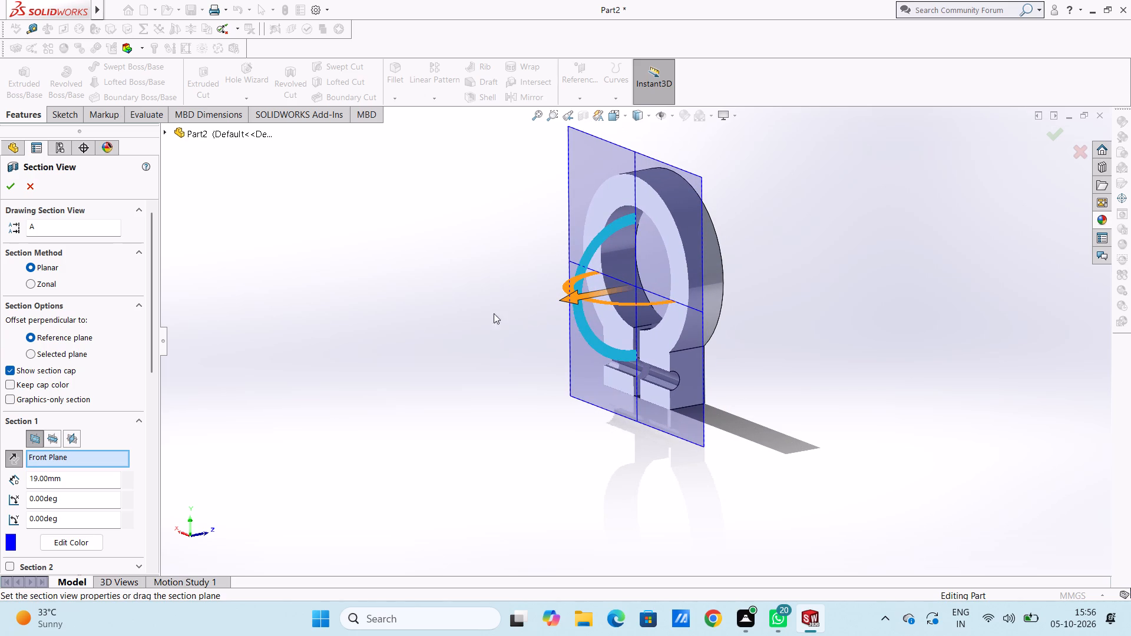
left_click(5, 190)
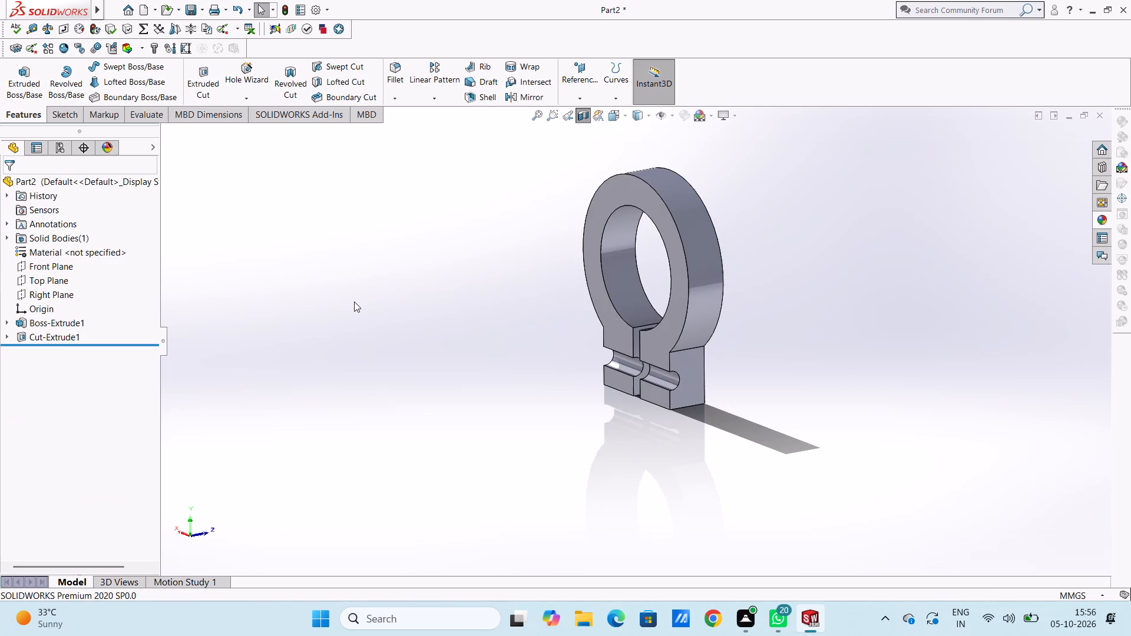
Examine the sectioned cross hole from several angles and turn the section view off.
middle_click_drag(357, 306, 525, 378)
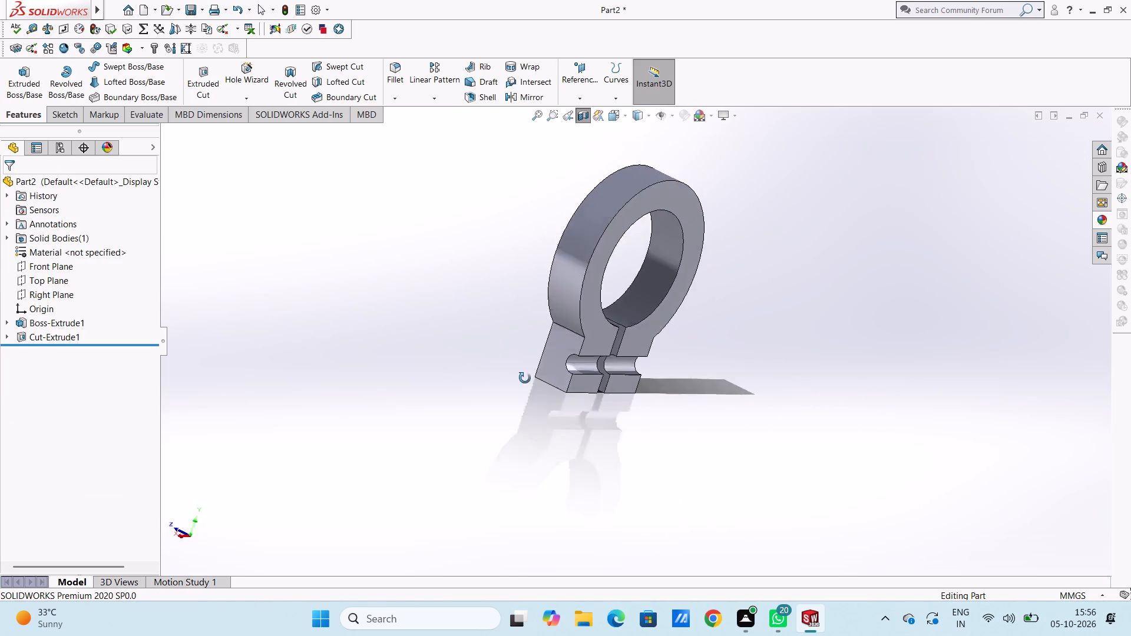
middle_click_drag(525, 378, 543, 384)
middle_click_drag(491, 349, 598, 473)
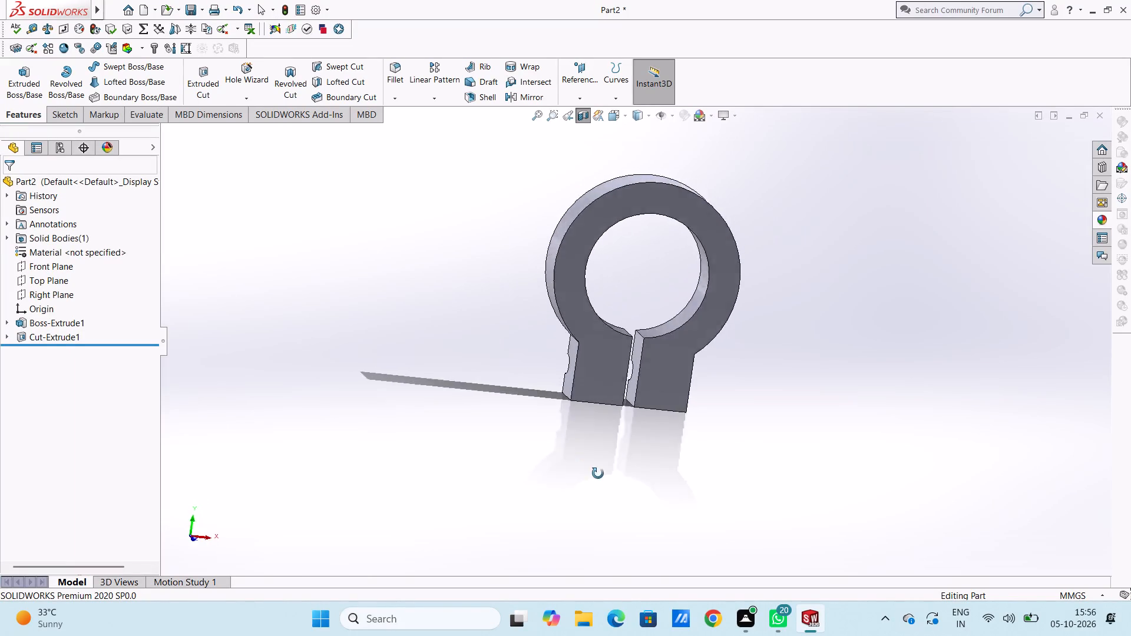
middle_click_drag(598, 473, 538, 478)
middle_click_drag(536, 439, 406, 440)
middle_click_drag(445, 381, 418, 392)
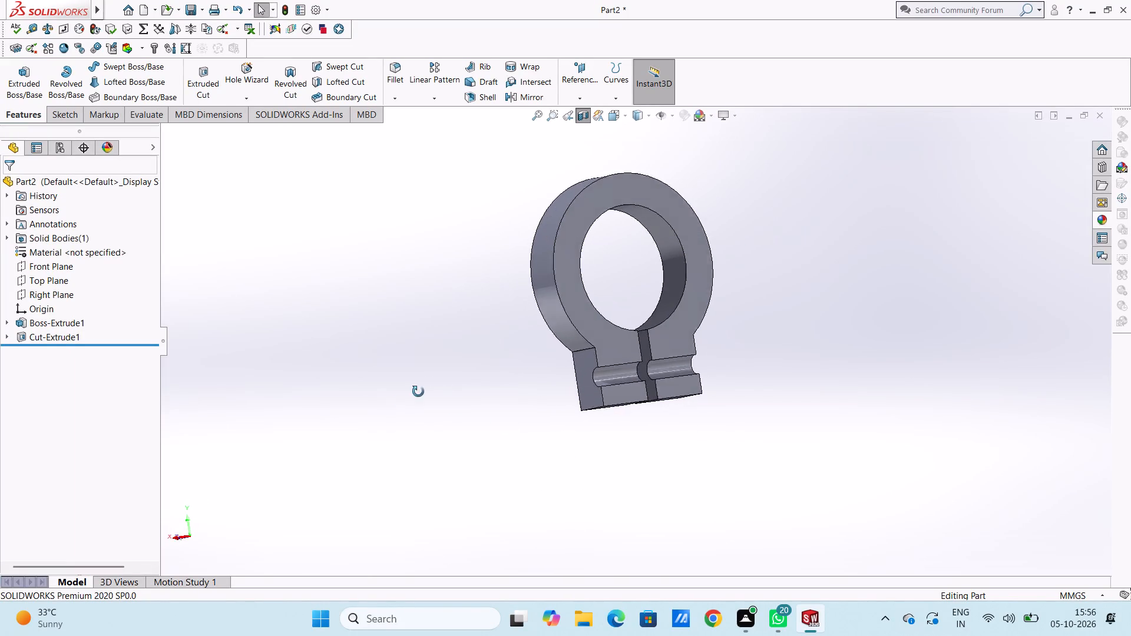
middle_click_drag(418, 392, 343, 449)
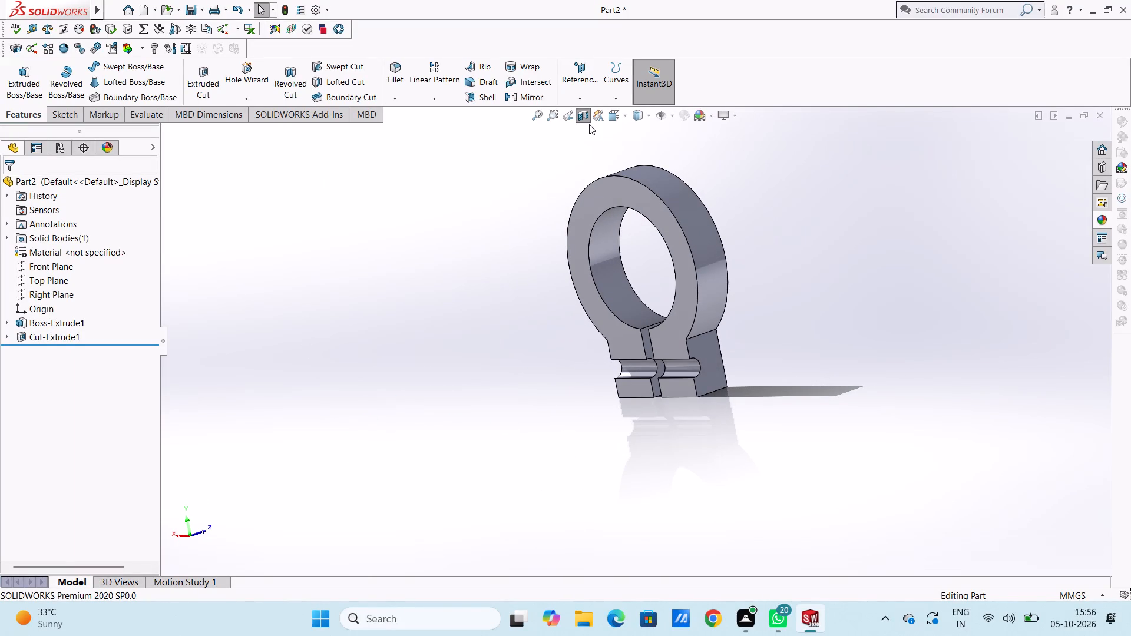
left_click(585, 121)
Examine the complete clamp ring, ending with it shown in the Front view.
middle_click_drag(329, 390, 340, 350)
scroll(364, 386, "down", 1)
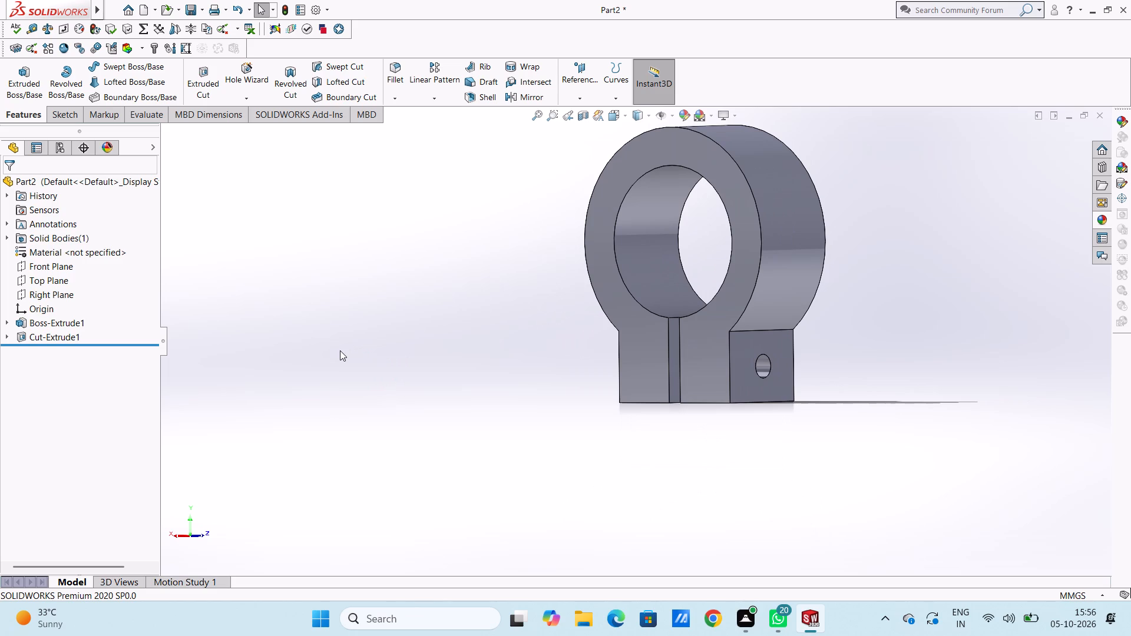
scroll(340, 350, "up", 3)
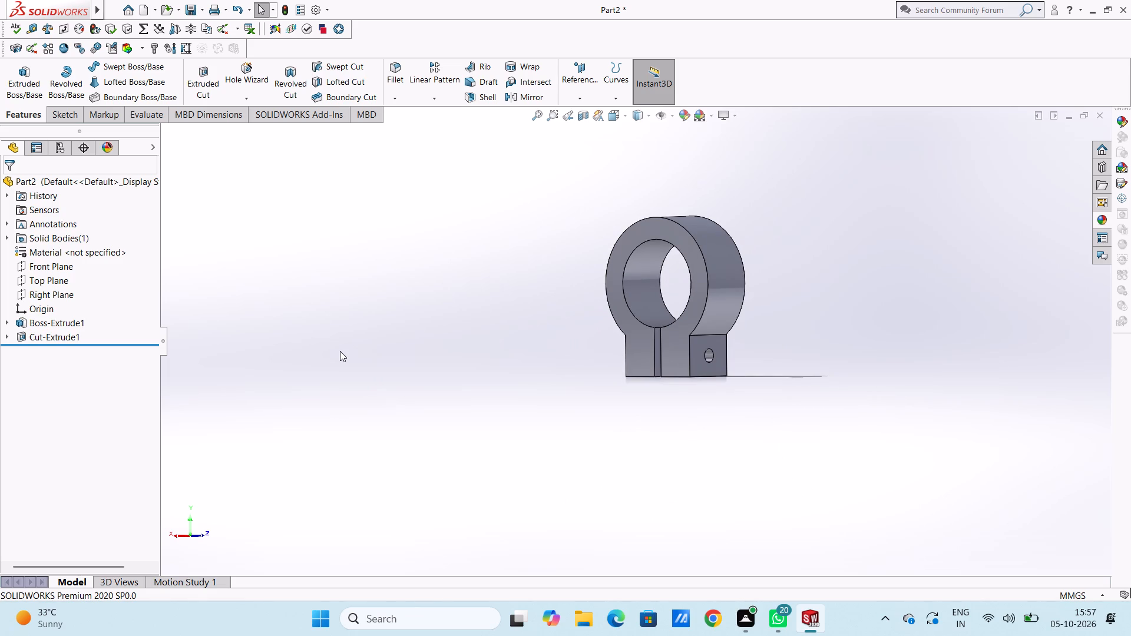
key("ctrl+1")
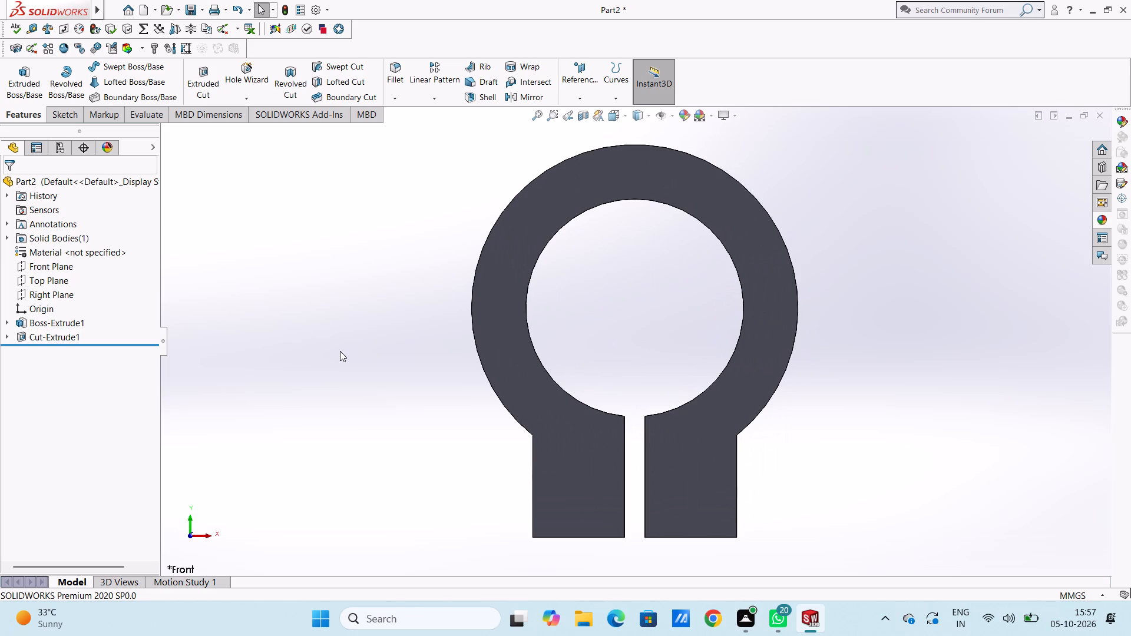
scroll(340, 351, "up", 5)
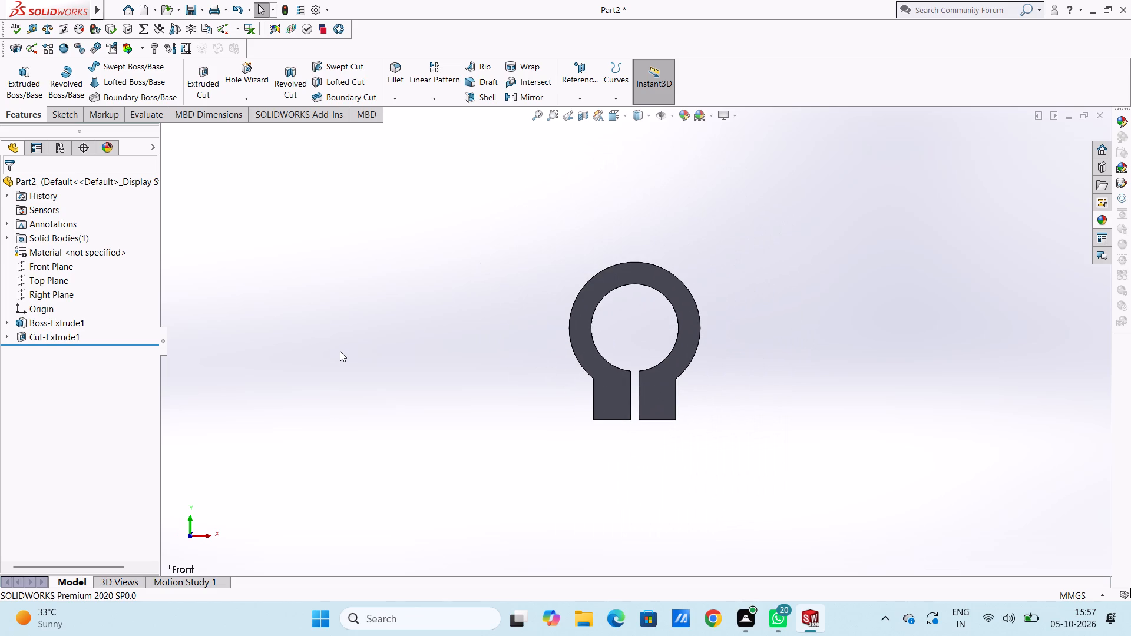
key("ctrl+7")
key("ctrl+1")
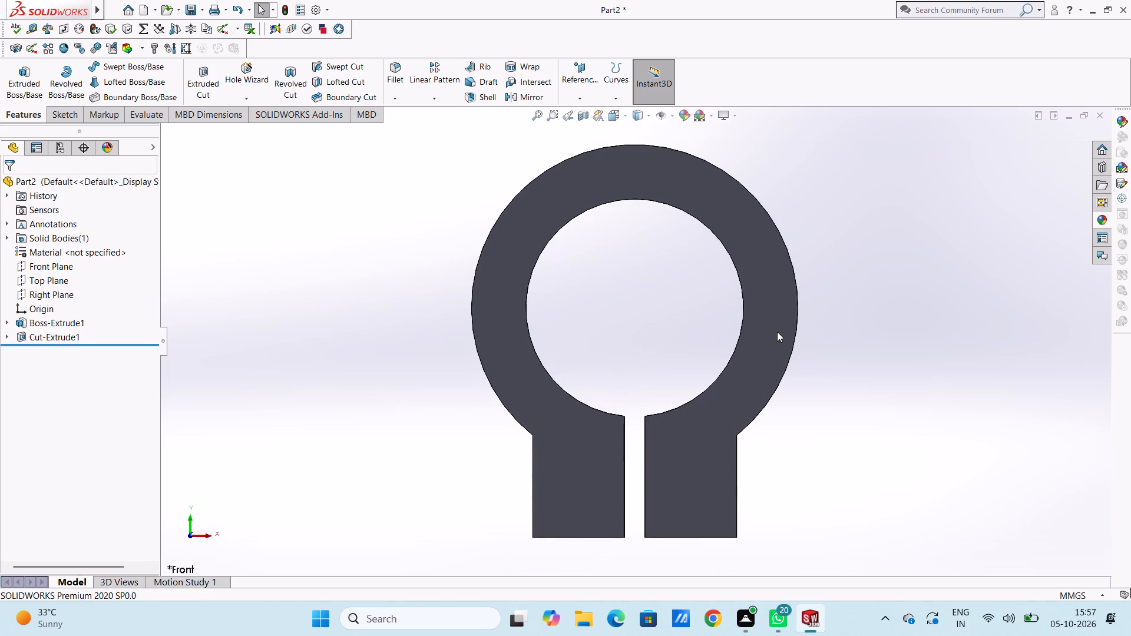
Start a sketch on the clamp's front face and draw two concentric circles, radii about 23 and 47 mm, level with the origin and about 128 mm from it.
scroll(777, 332, "up", 5)
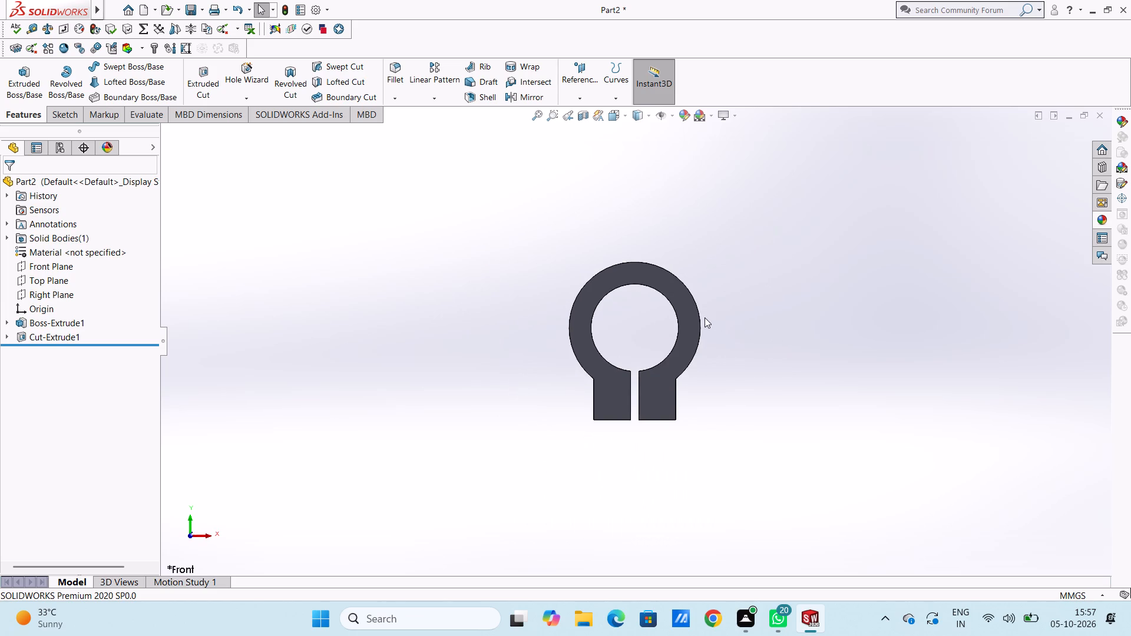
left_click(686, 314)
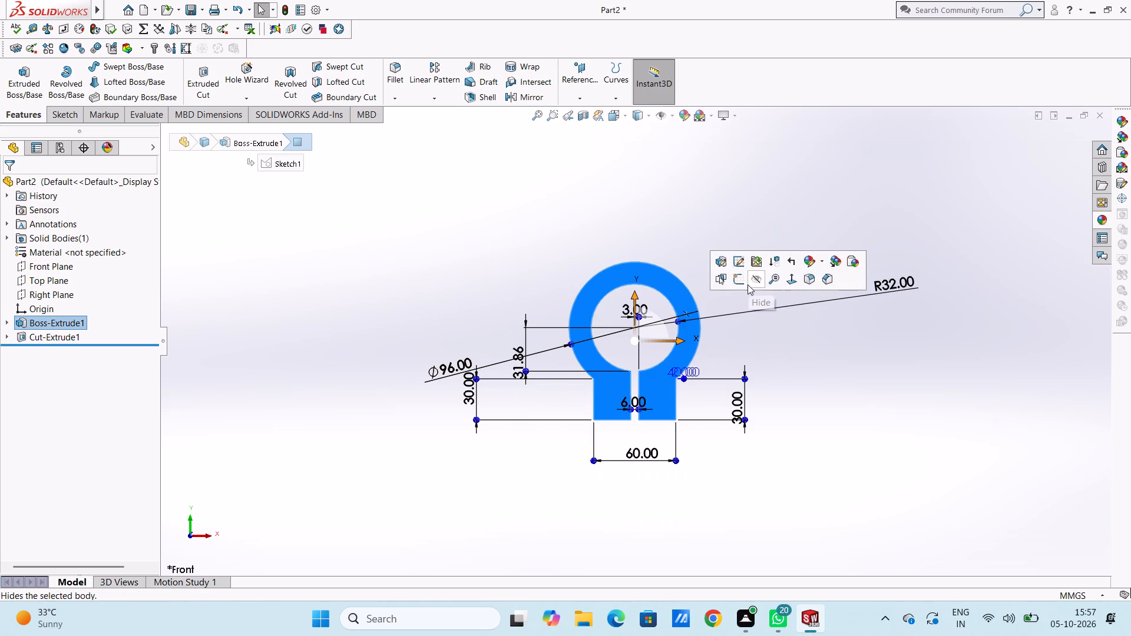
left_click(741, 284)
left_click(741, 284)
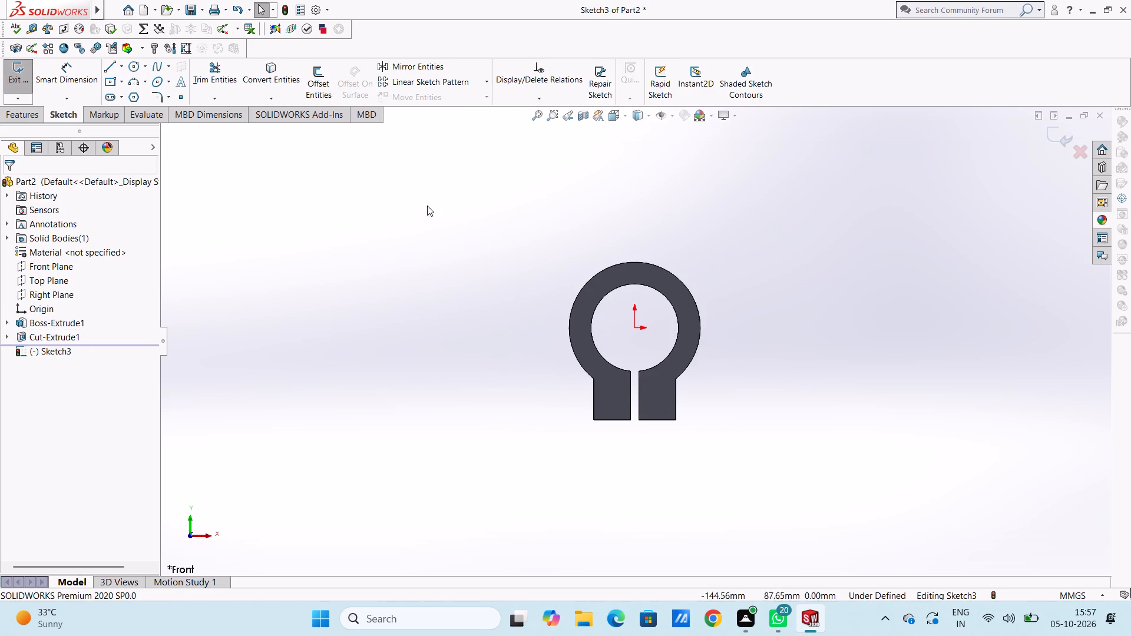
left_click(135, 68)
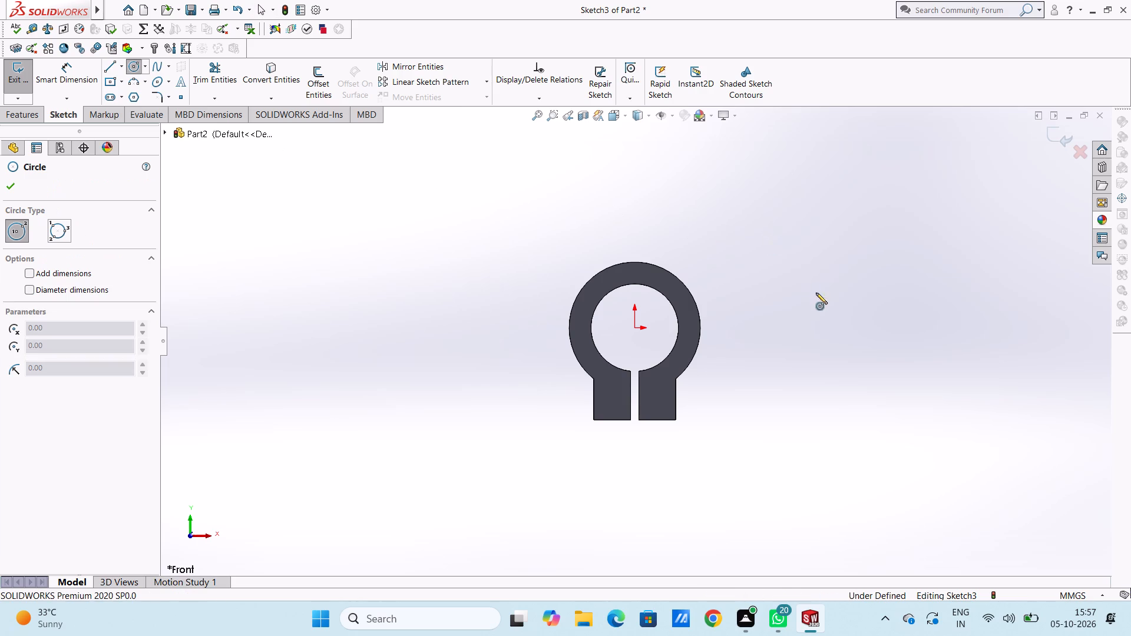
left_click(809, 325)
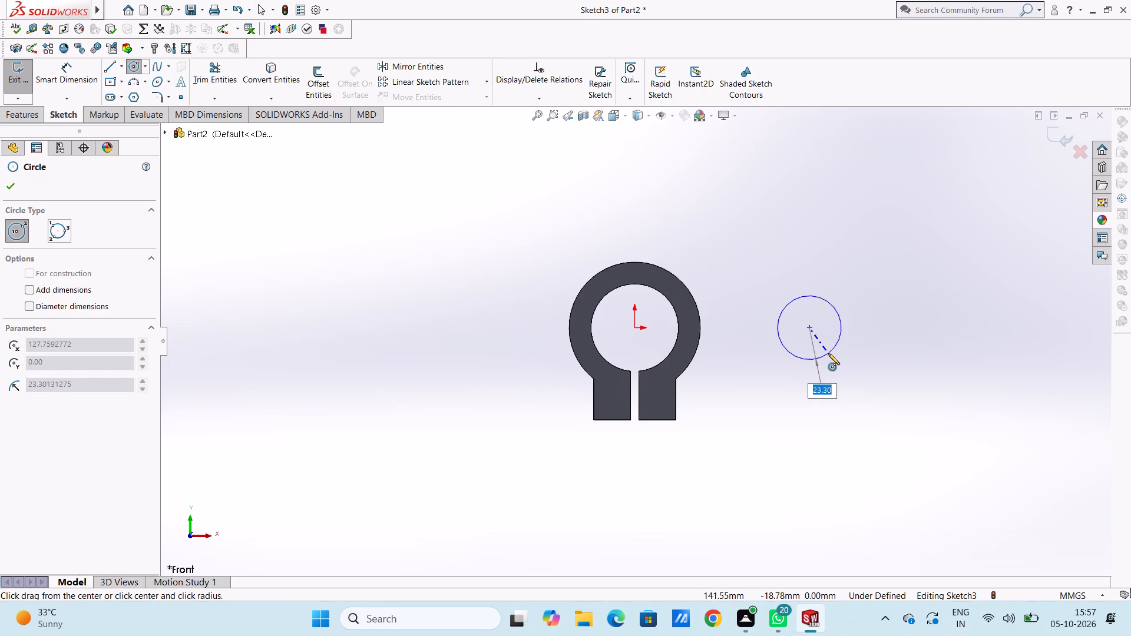
left_click(828, 353)
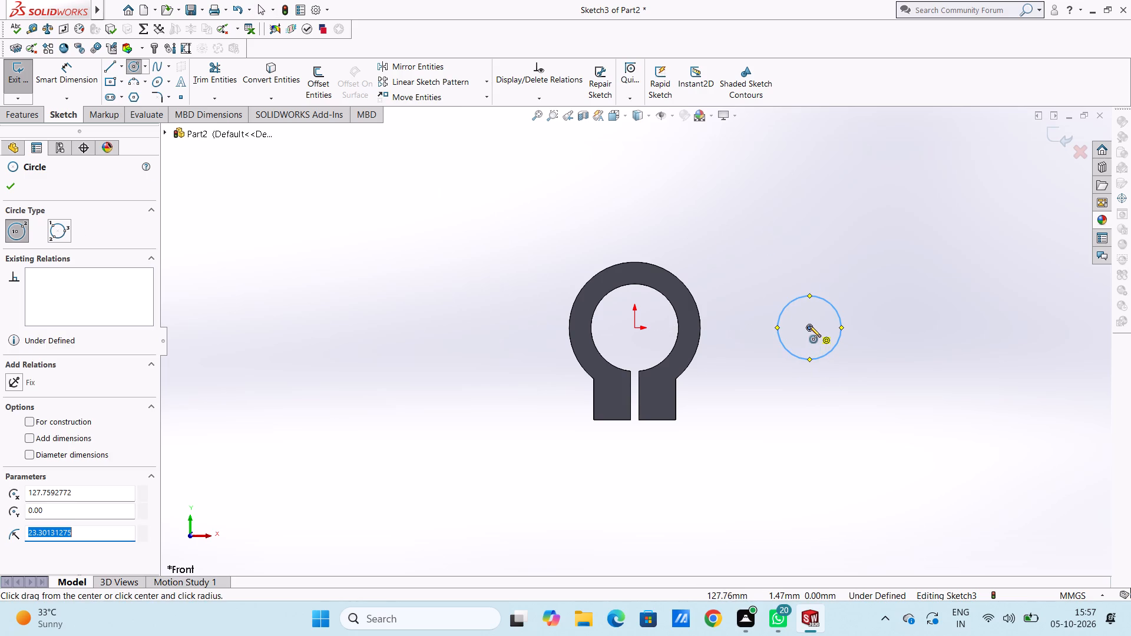
left_click(809, 326)
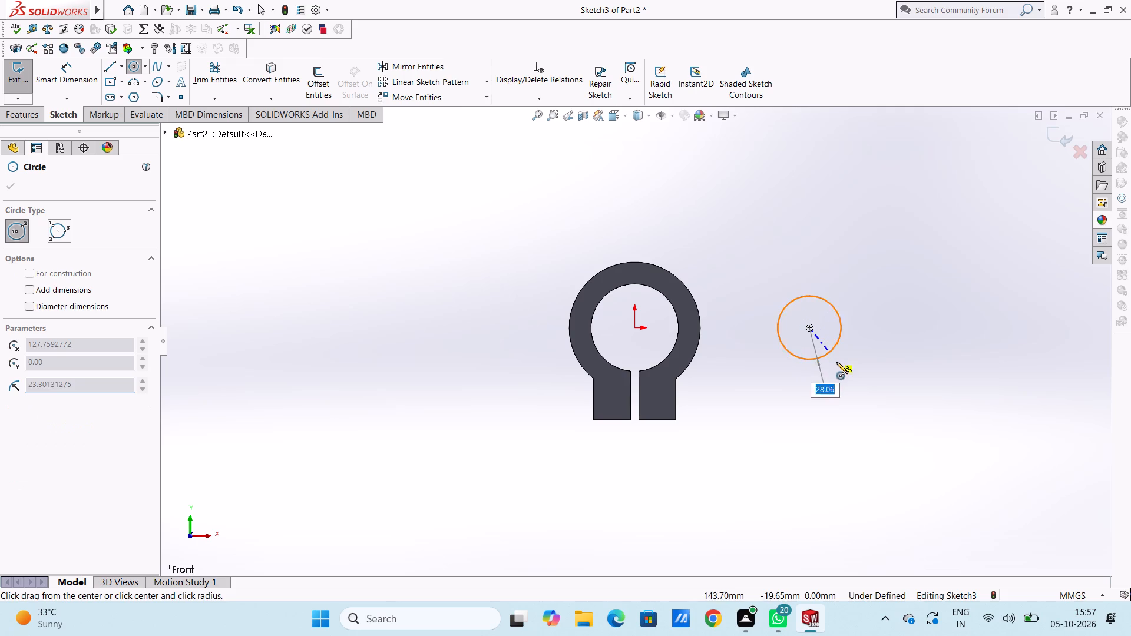
left_click(849, 379)
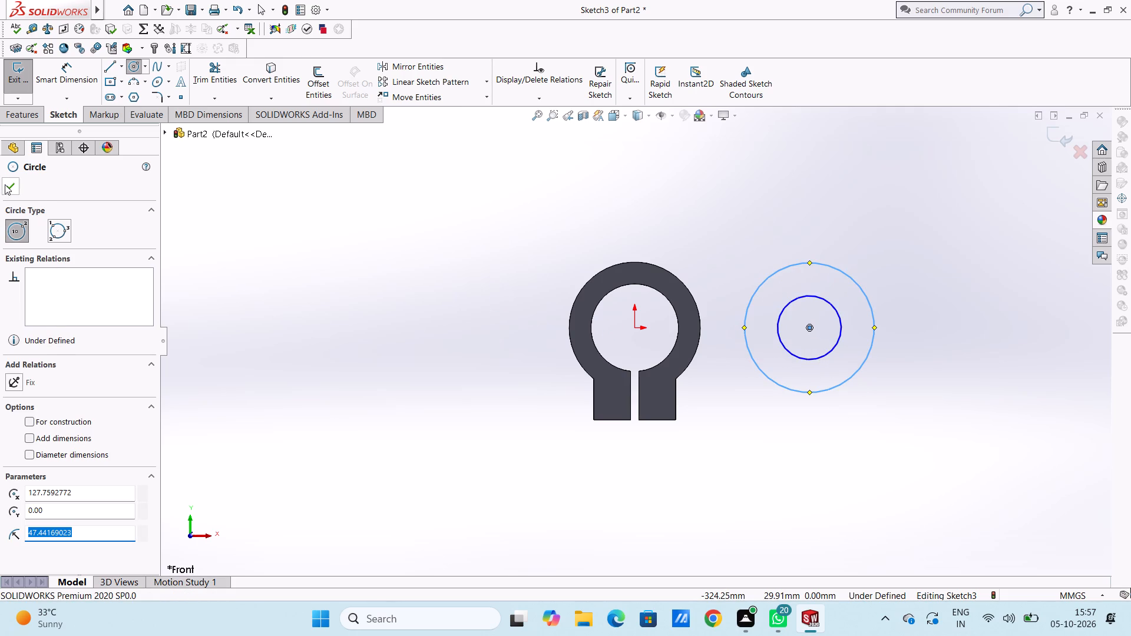
left_click(5, 184)
Dimension the two concentric circles, setting the inner diameter to 28 mm and the outer diameter to 52 mm.
left_click(77, 62)
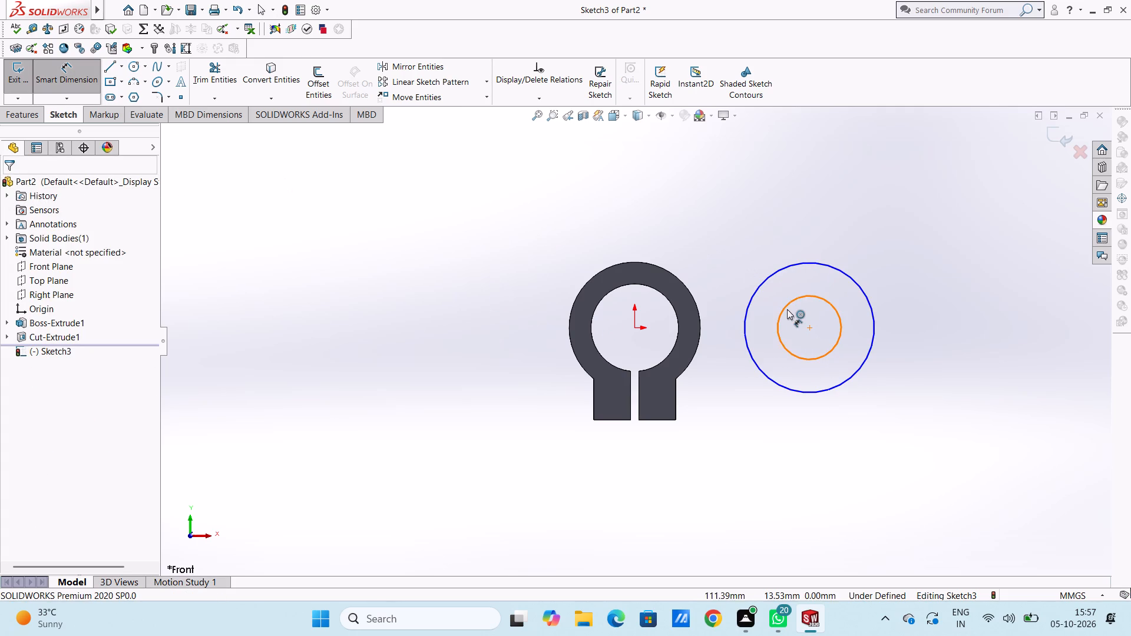
left_click(787, 309)
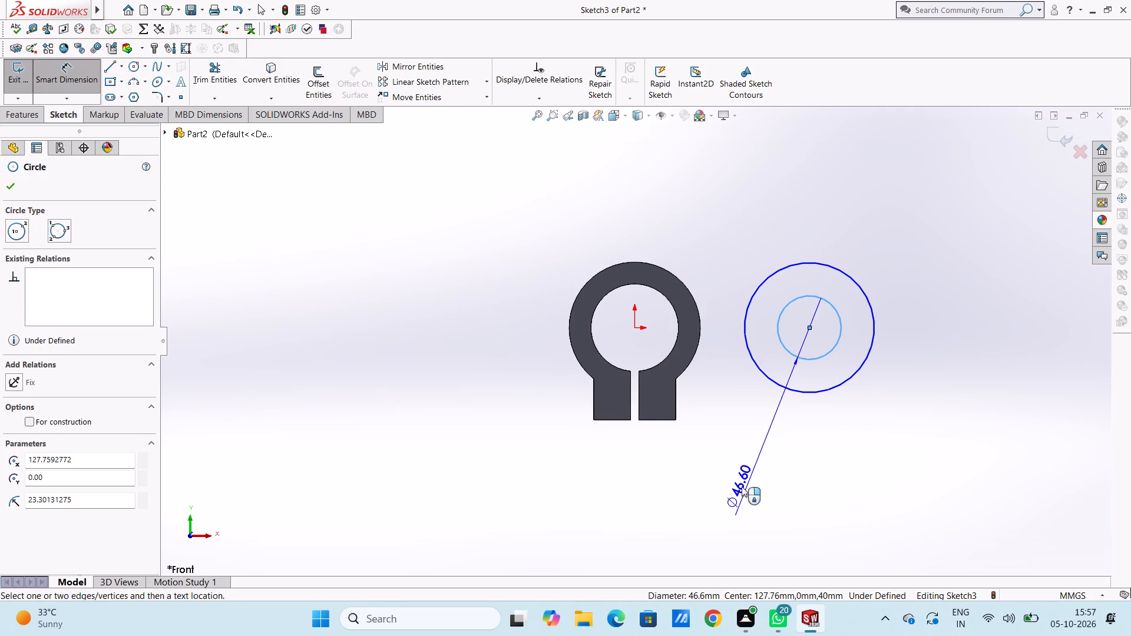
left_click(730, 475)
type("28")
key("Return")
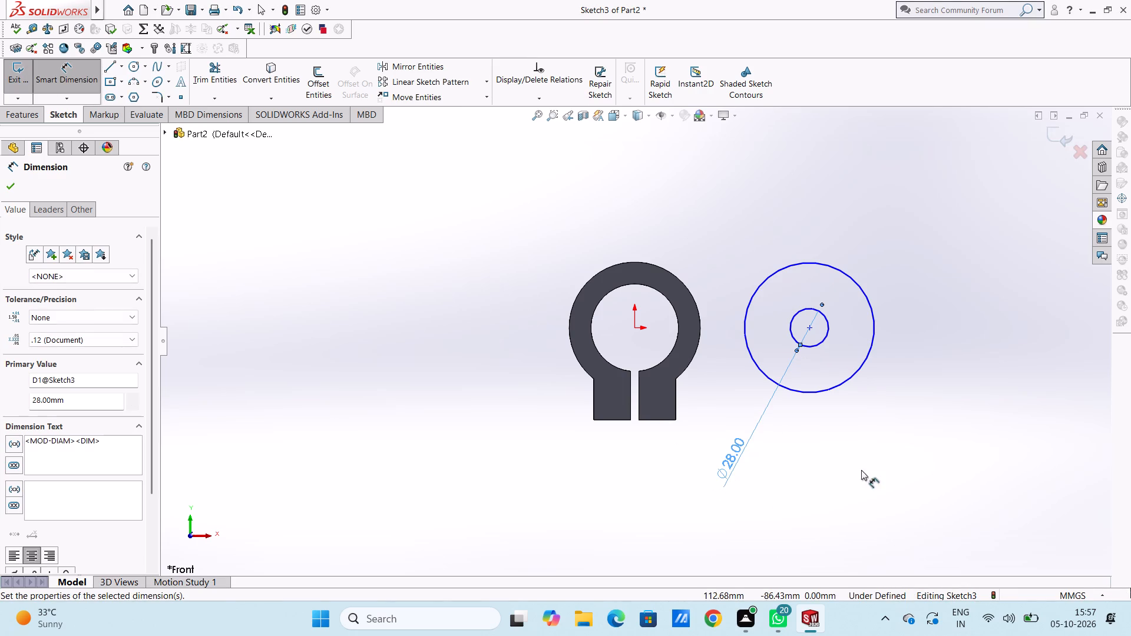
left_click(878, 476)
left_click(844, 386)
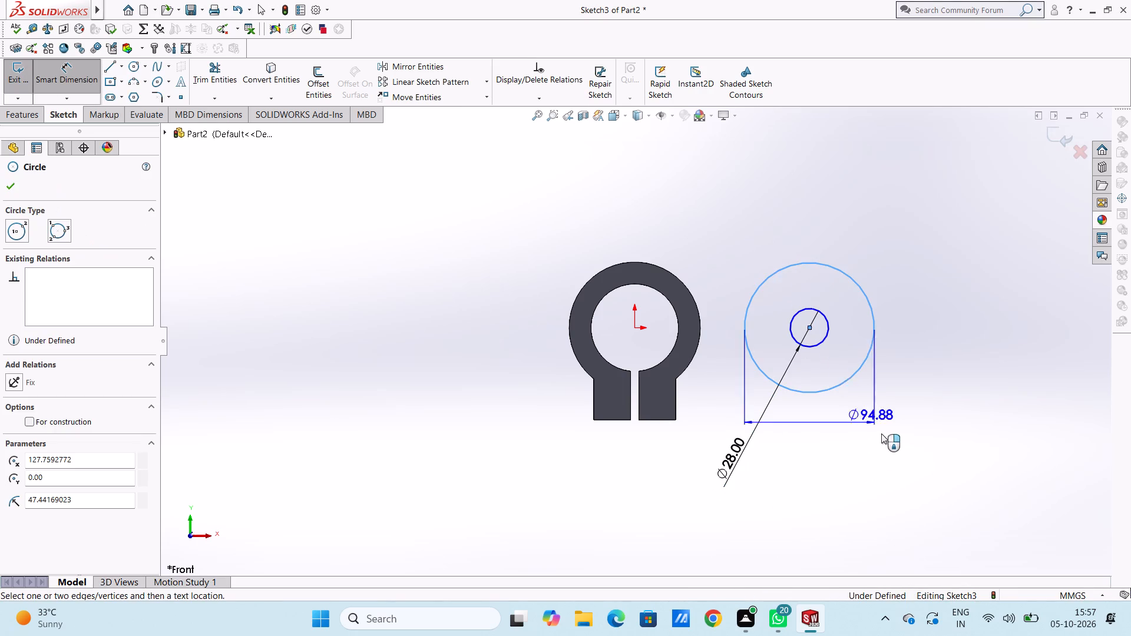
left_click(897, 448)
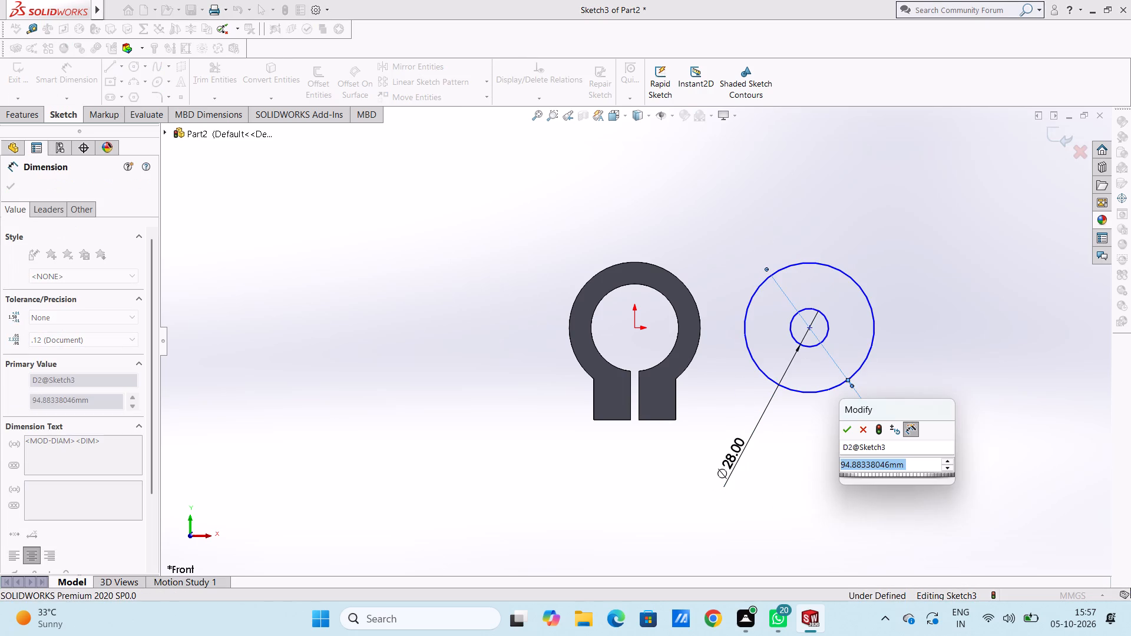
type("52")
key("Return")
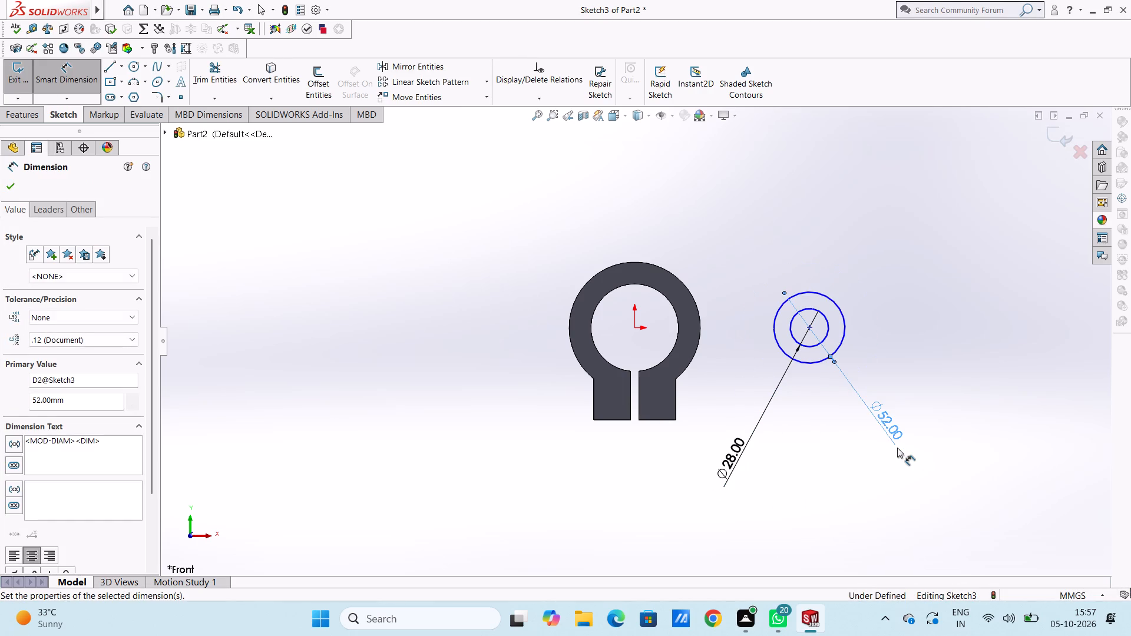
left_click(896, 342)
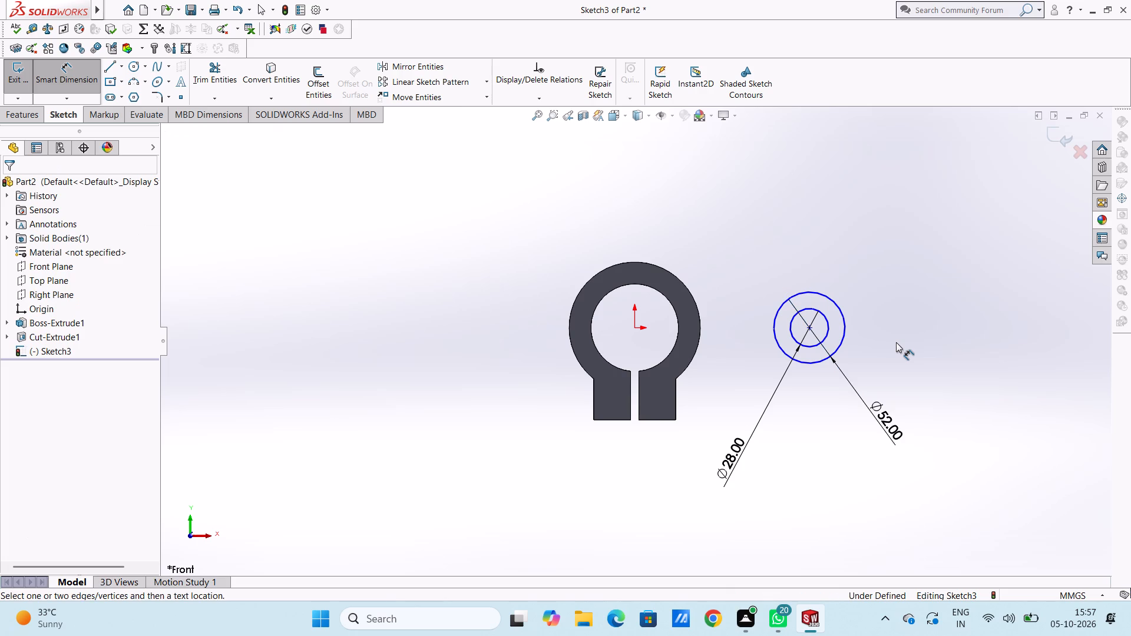
Dimension the horizontal distance from the origin to the circles' shared centre and set it to 110 mm.
scroll(841, 355, "down", 1)
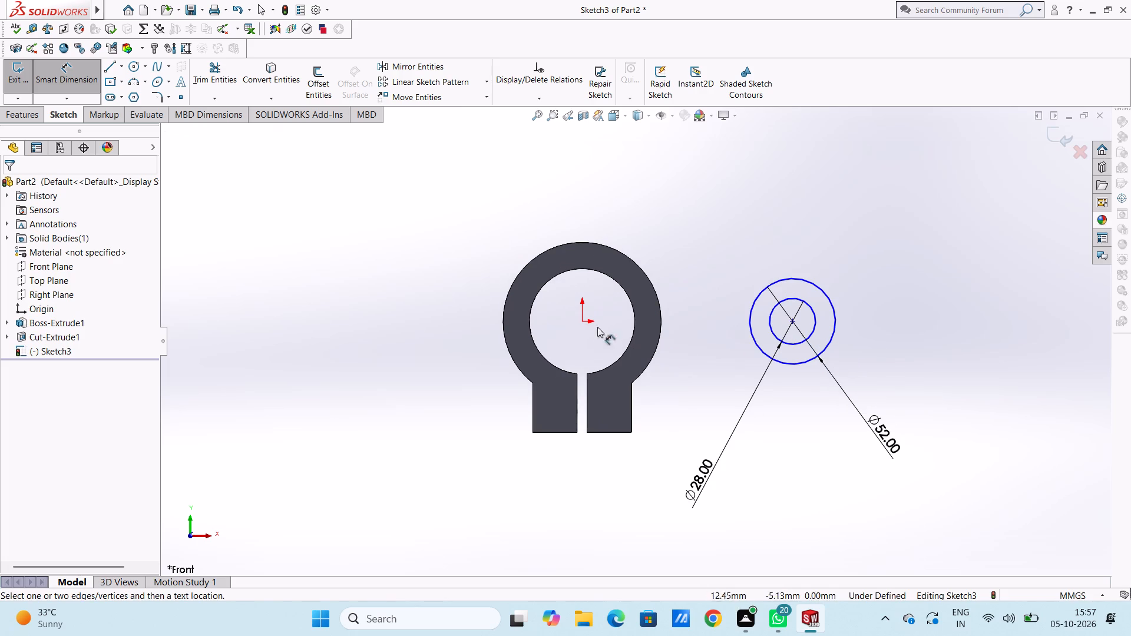
left_click(582, 322)
left_click(796, 321)
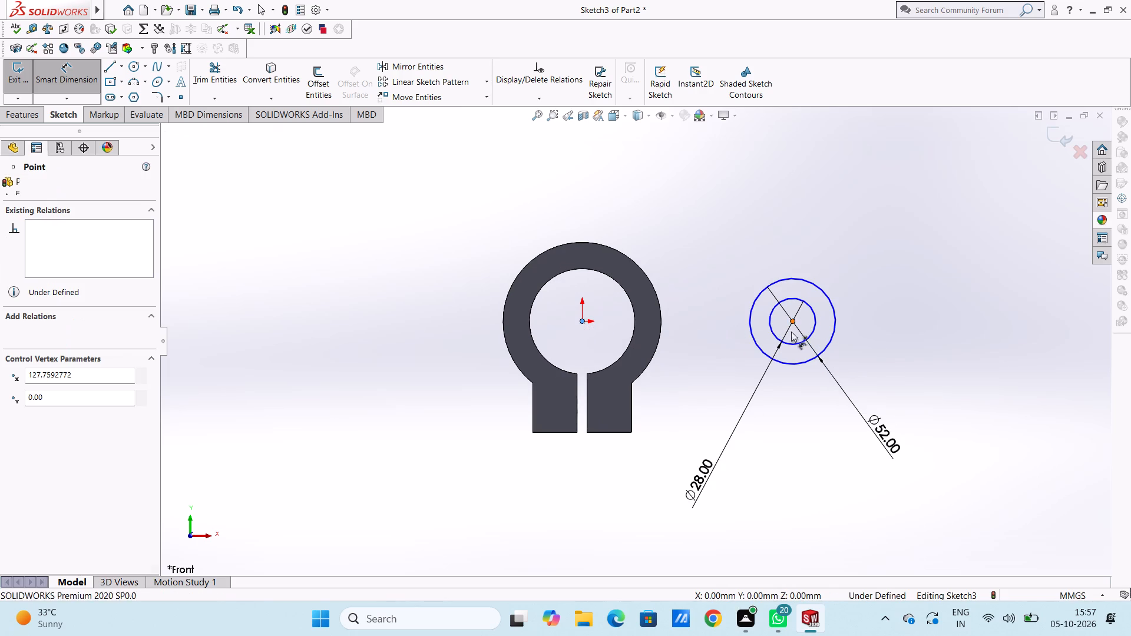
scroll(693, 546, "up", 2)
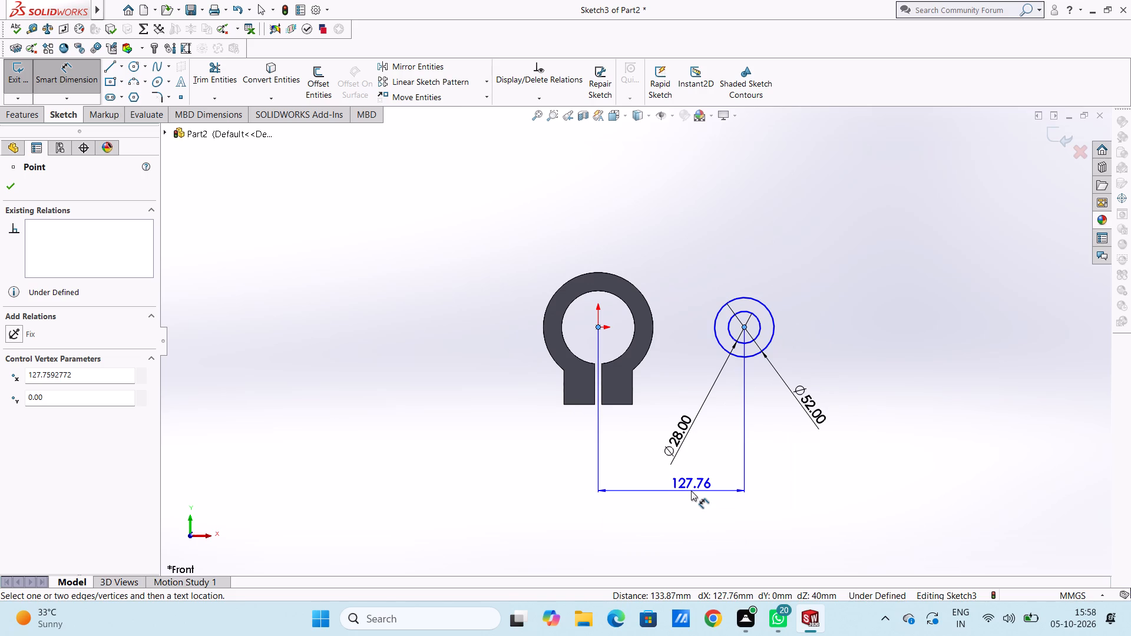
left_click(691, 491)
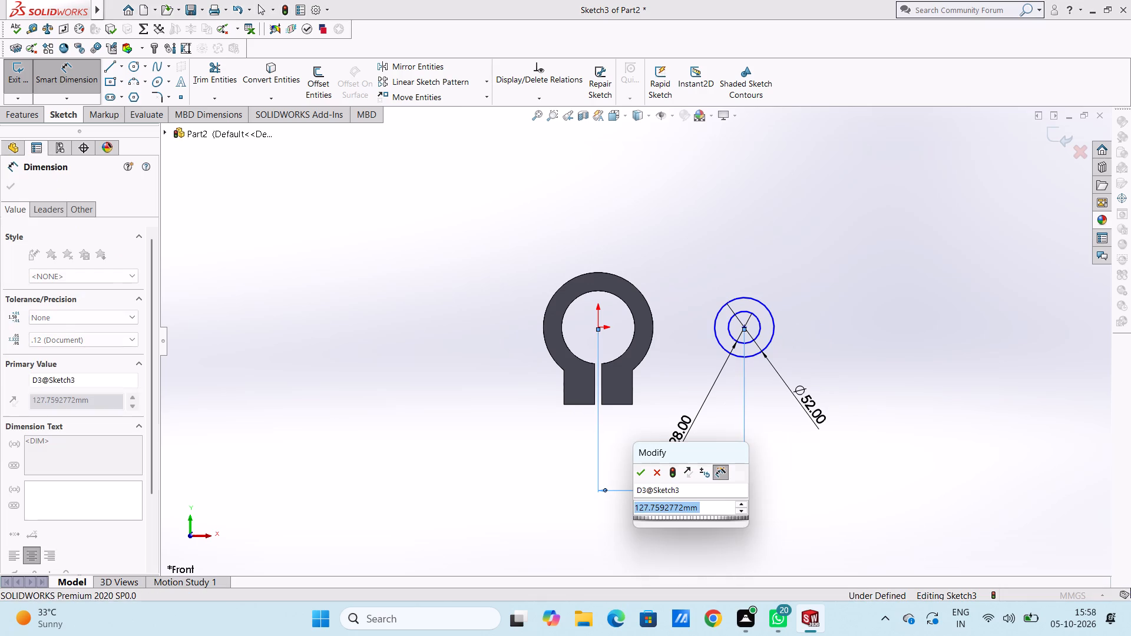
type("11")
key("0")
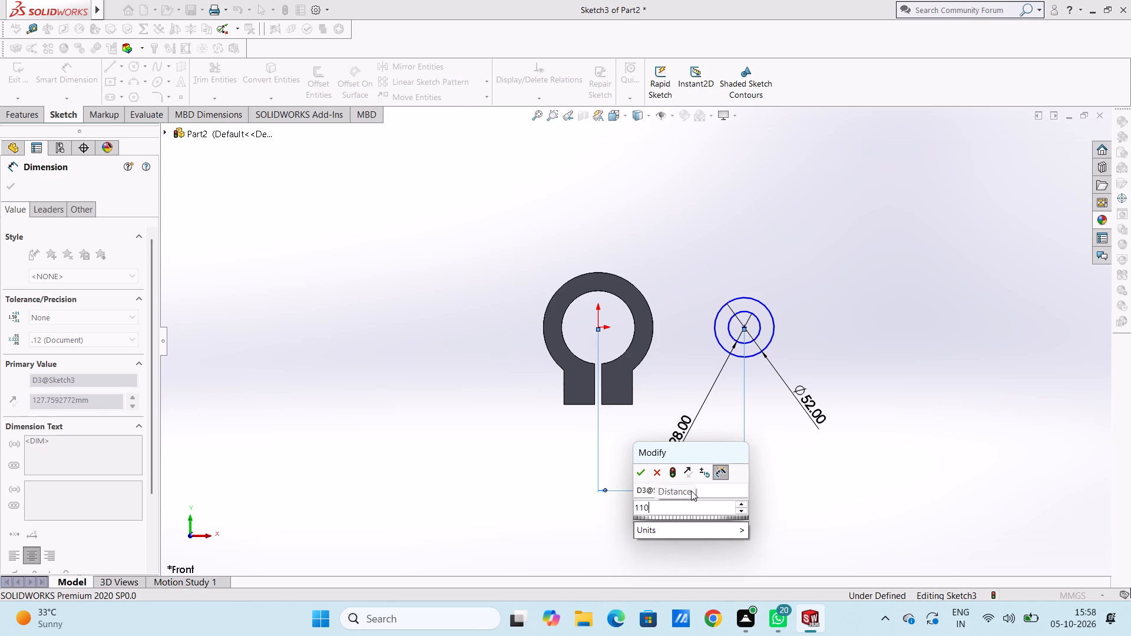
key("Return")
left_click(705, 250)
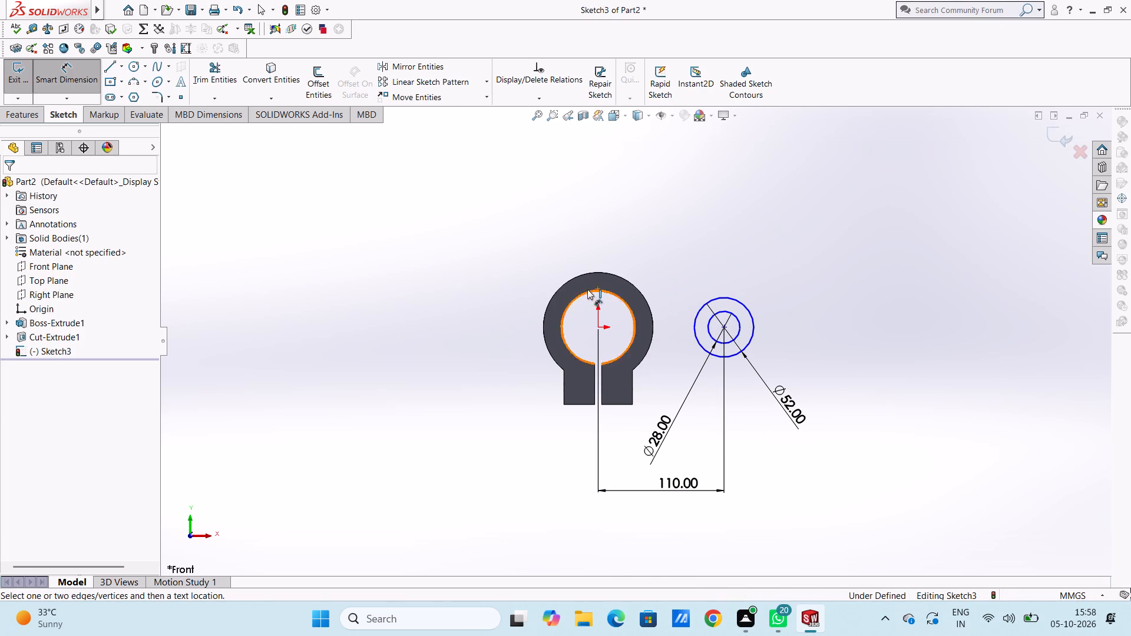
Dimension the vertical distance from the clamp base's bottom edge to the circles' centre, keeping its value as drawn.
left_click(613, 406)
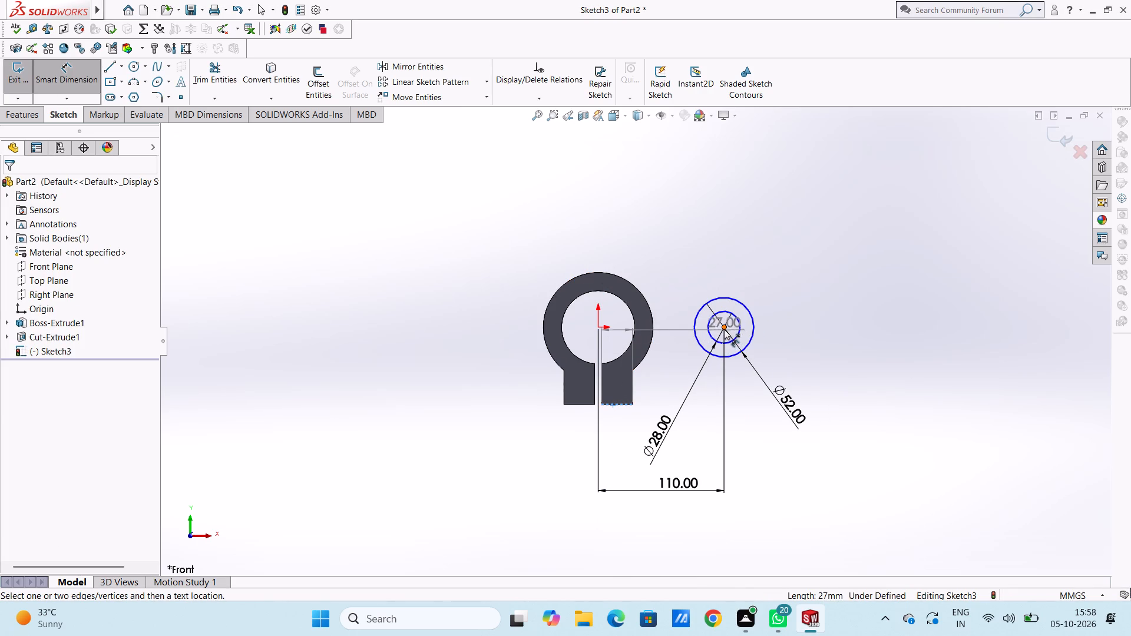
left_click(724, 329)
left_click(1002, 370)
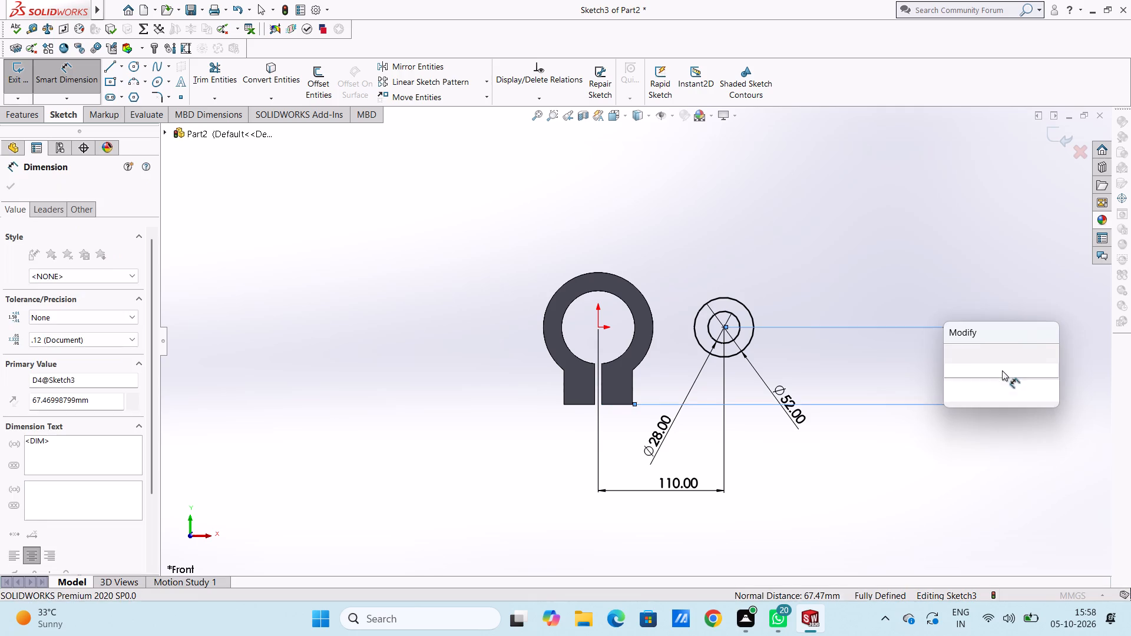
left_click(949, 355)
left_click(884, 379)
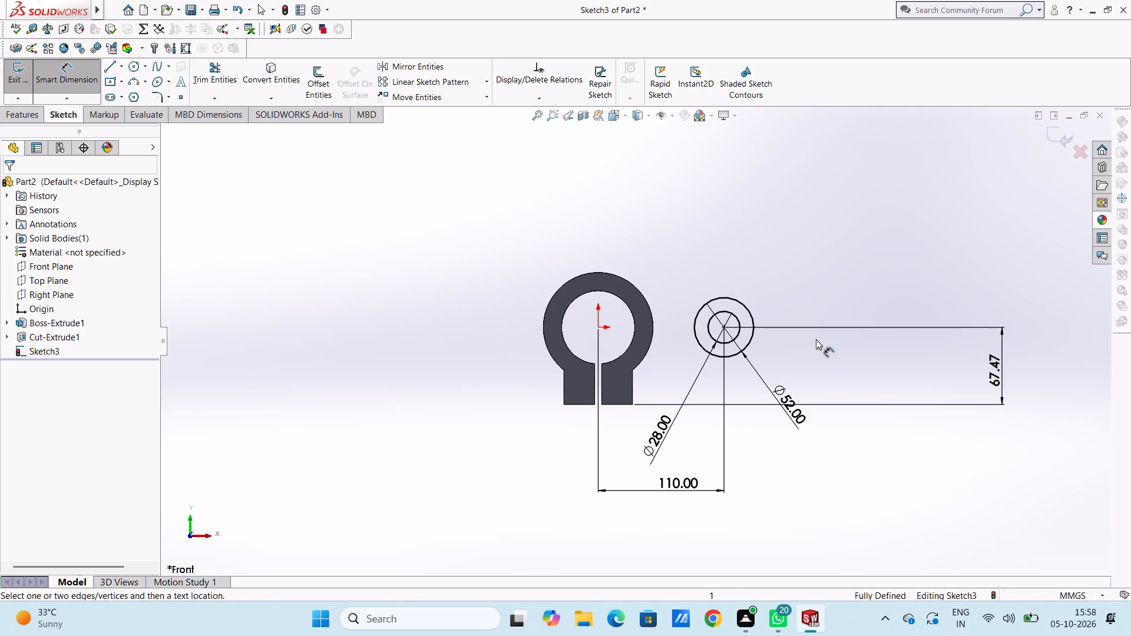
middle_click_drag(888, 272, 842, 326)
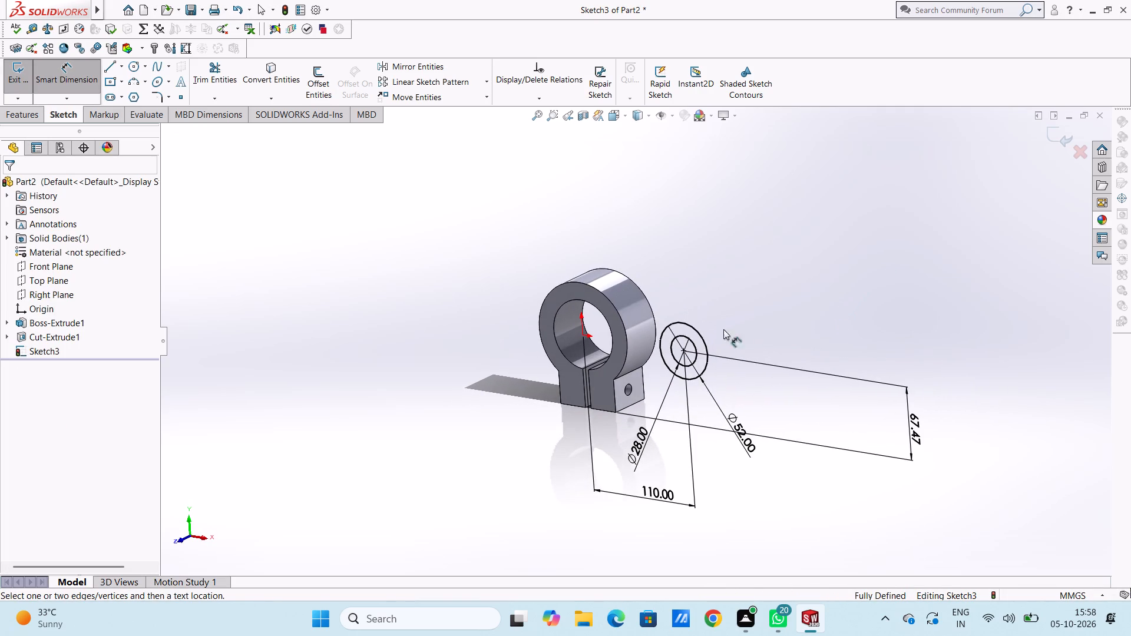
left_click(65, 85)
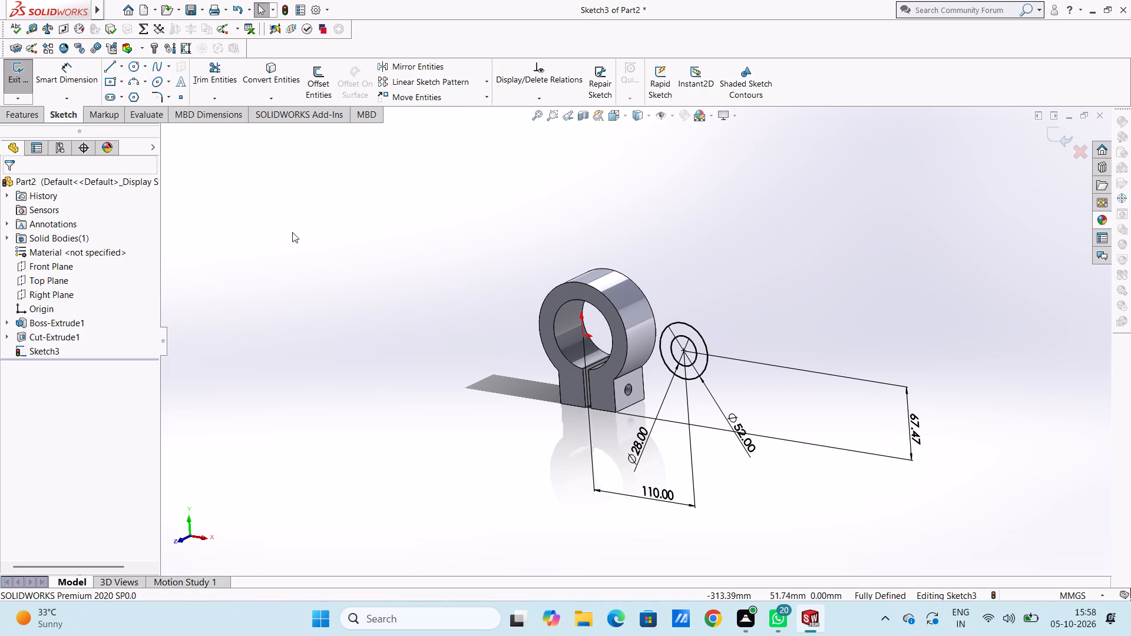
Draw a 110 mm line from the ring's centre at the origin to the centre of the two circles.
key("ctrl+1")
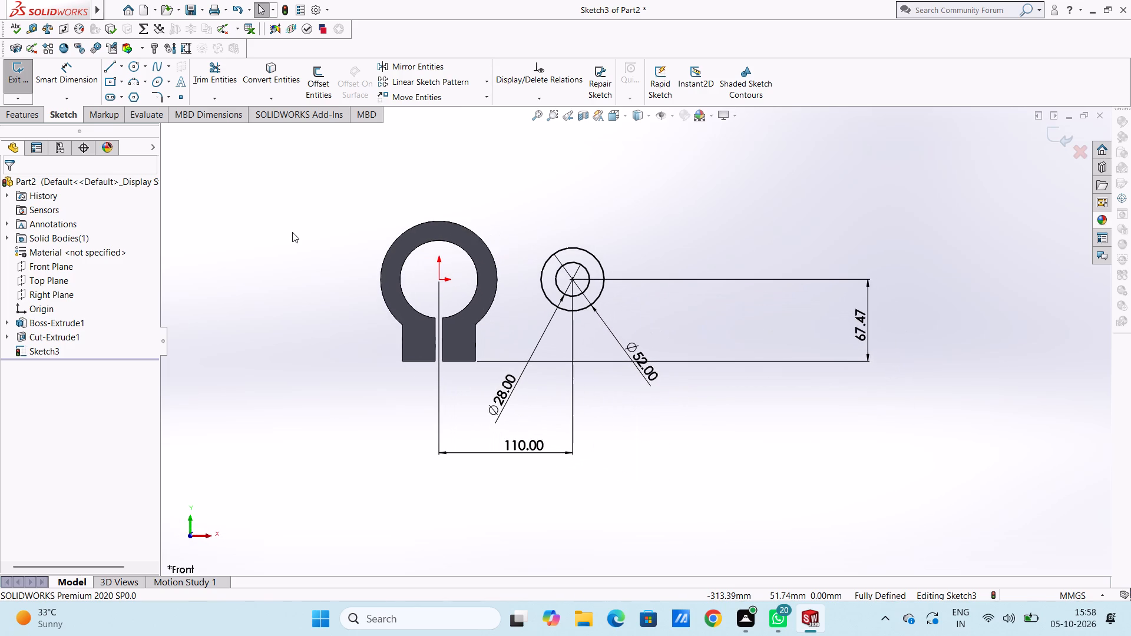
scroll(578, 208, "down", 2)
scroll(578, 208, "up", 2)
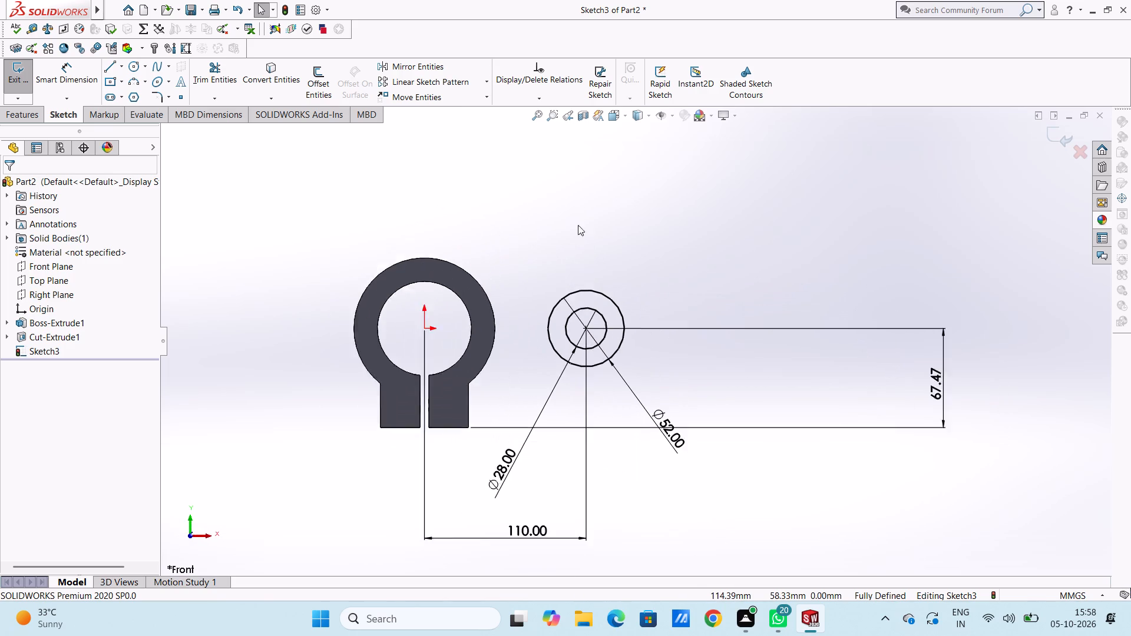
scroll(564, 402, "down", 1)
scroll(538, 362, "down", 1)
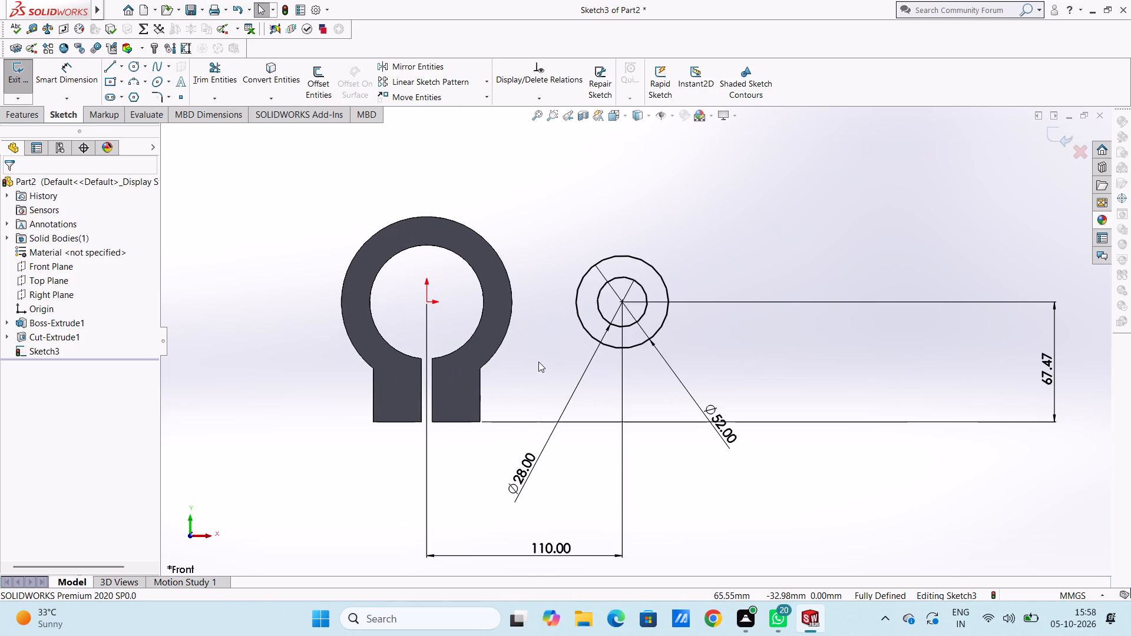
left_click(111, 65)
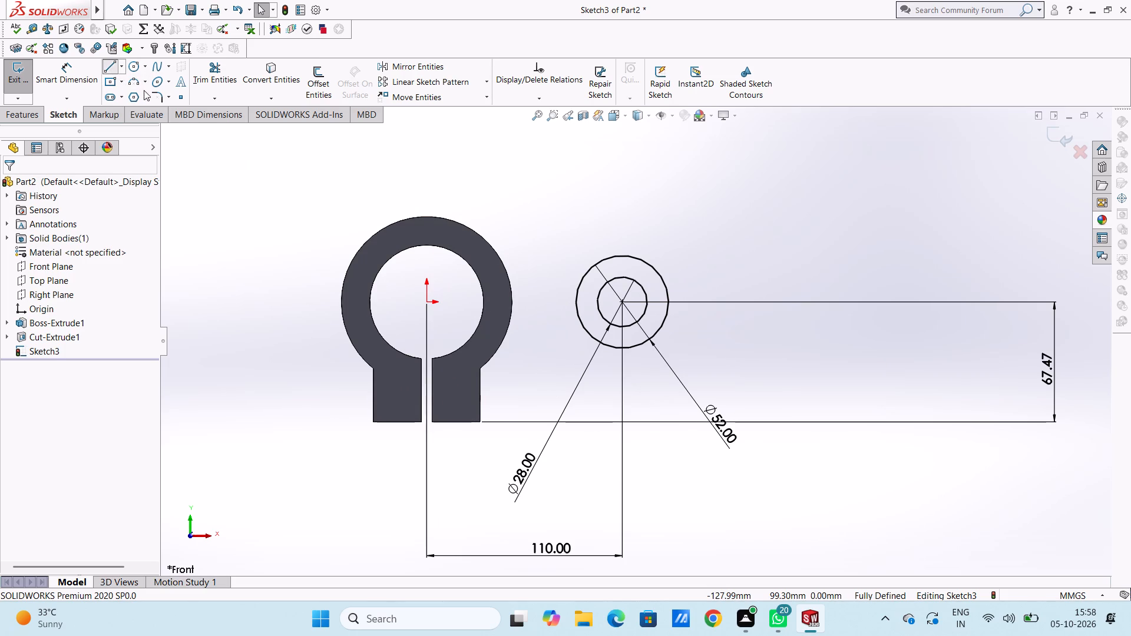
left_click(427, 304)
left_click(623, 300)
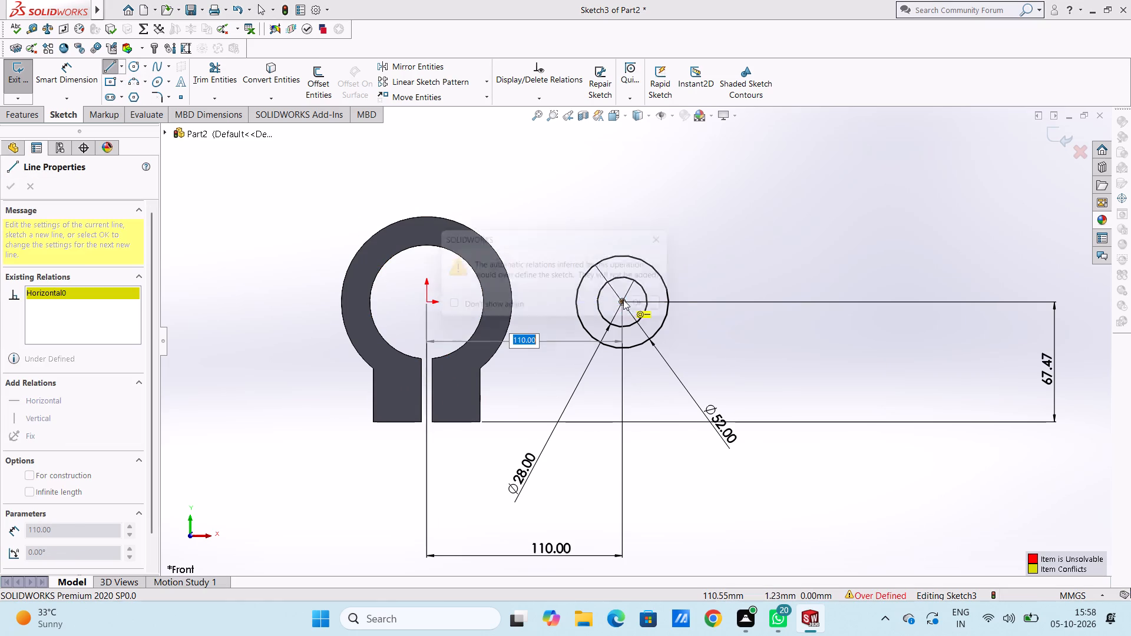
key("Escape")
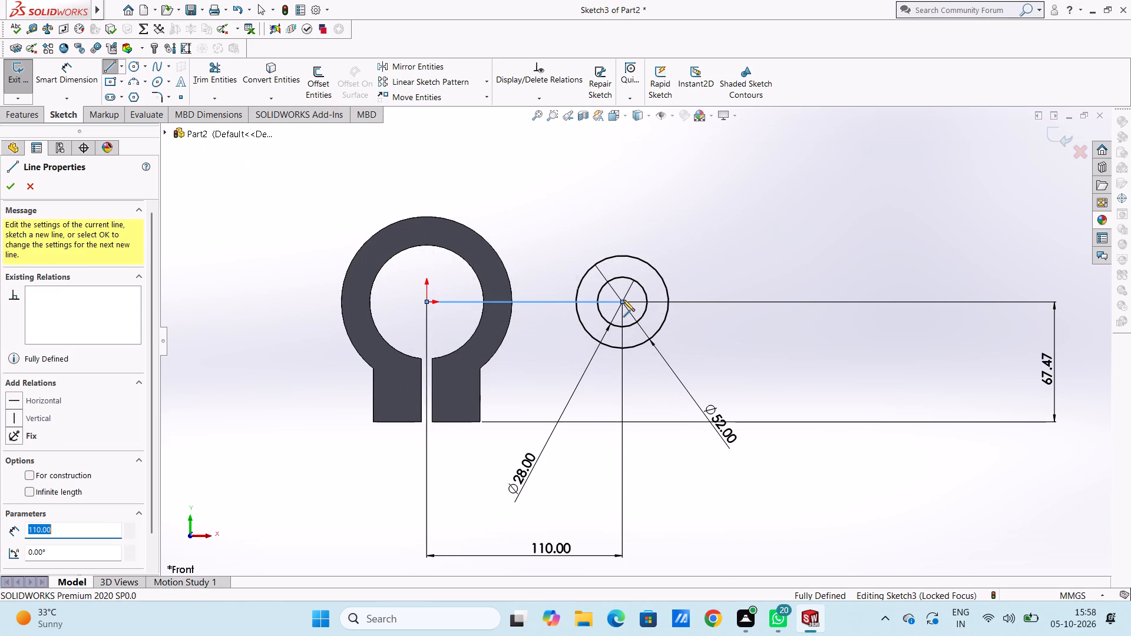
key("Escape")
key("Escape")
key("Escape")
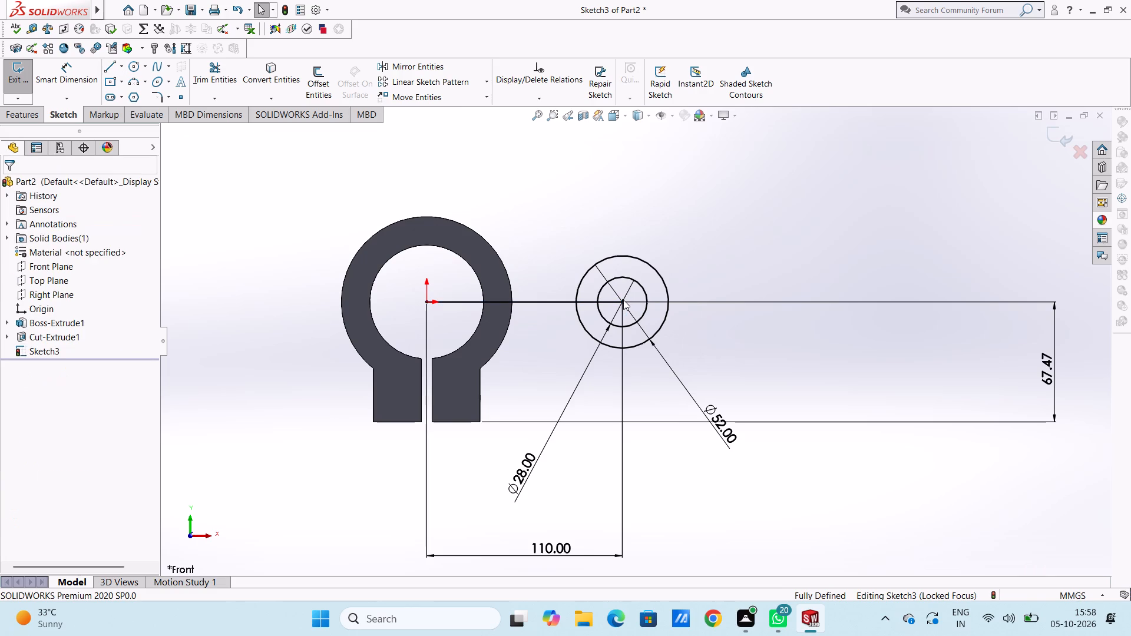
Offset the 110 mm centre line by 6 mm to both sides, with dimensions added.
left_click(314, 79)
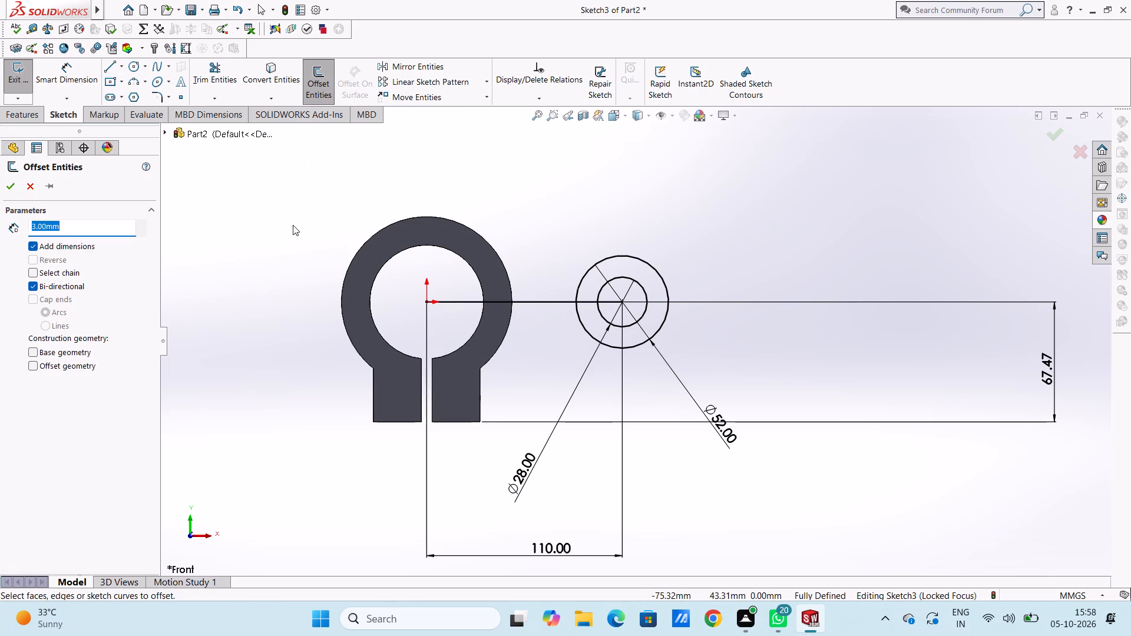
key("6")
key("Return")
left_click(544, 300)
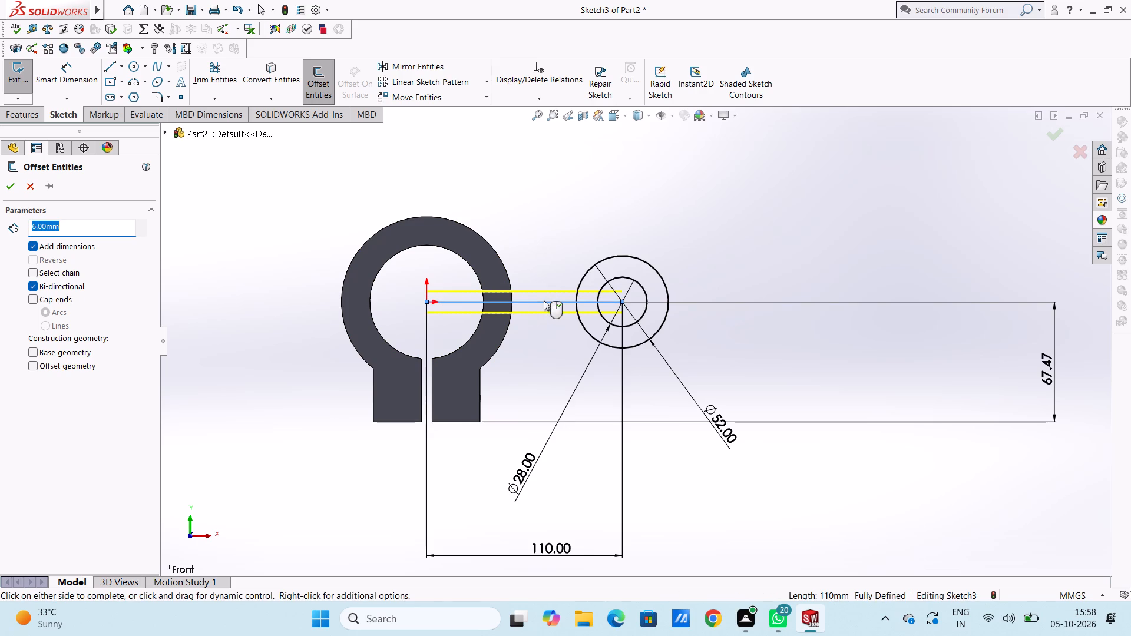
left_click(9, 193)
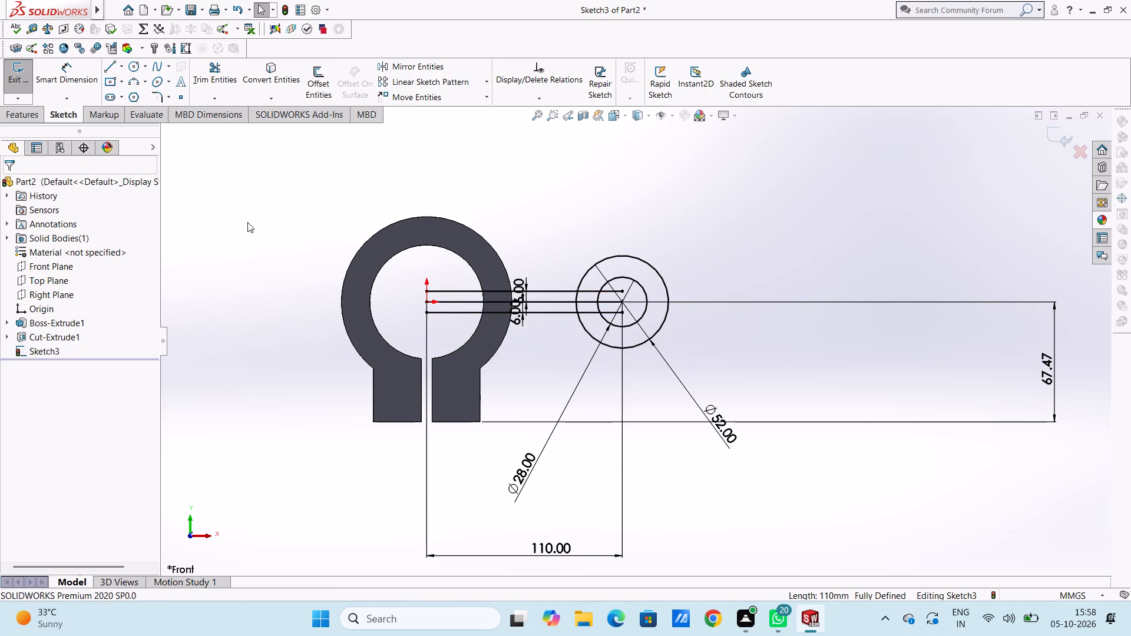
left_click(265, 224)
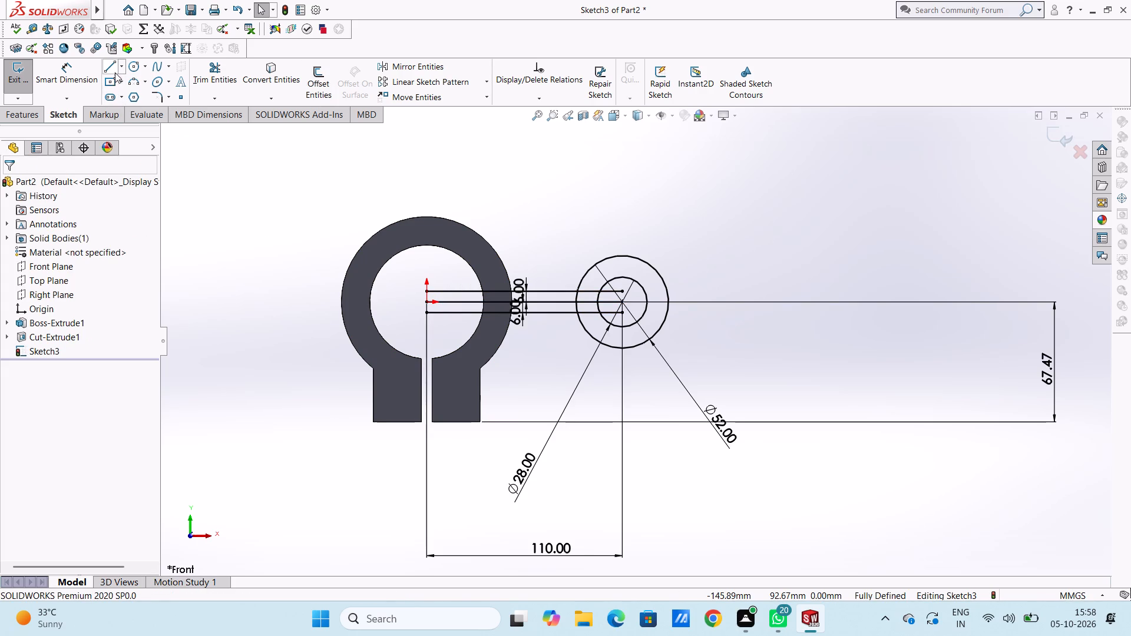
Sketch a circle about 81.5 mm in diameter centred on the origin within the ring's wall, and dimension its diameter as drawn.
left_click(135, 69)
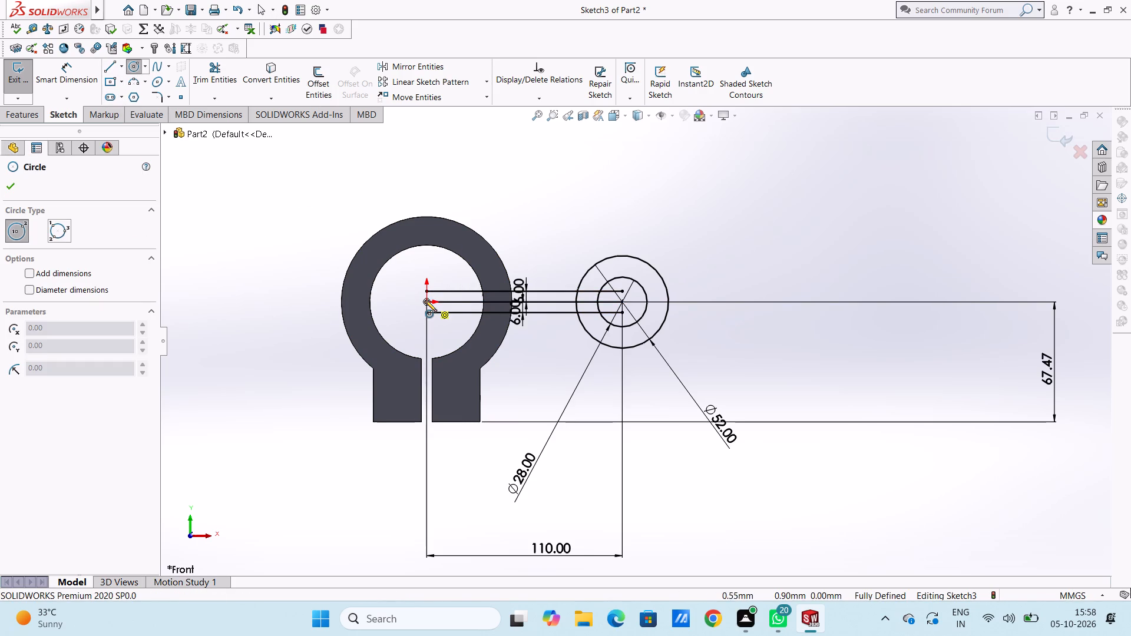
left_click(425, 300)
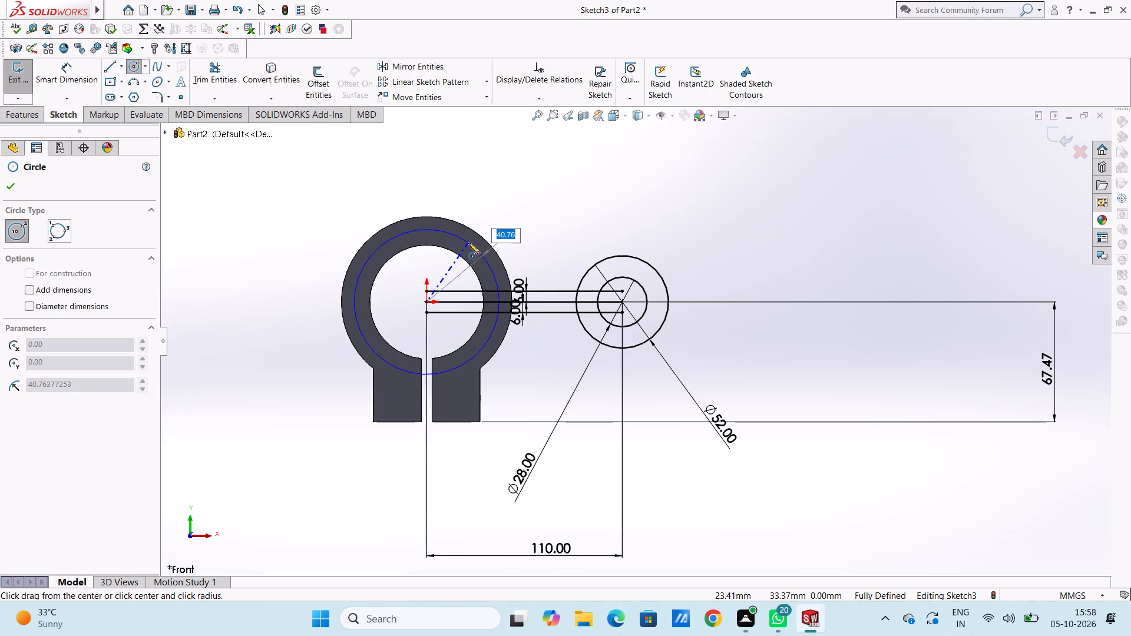
left_click(468, 243)
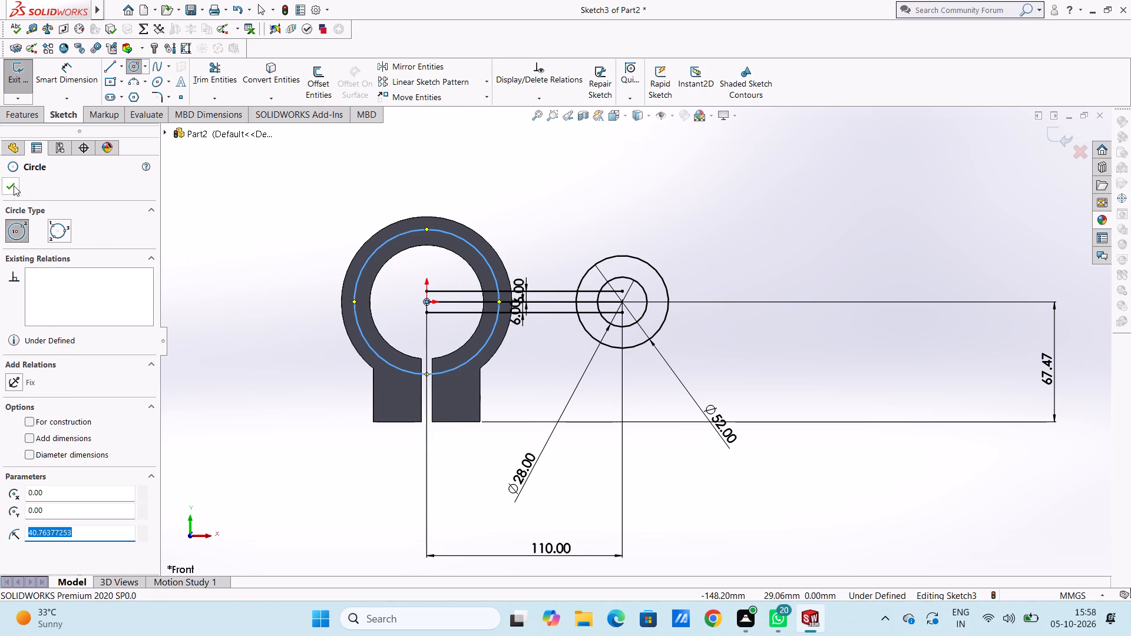
left_click(13, 184)
left_click(74, 69)
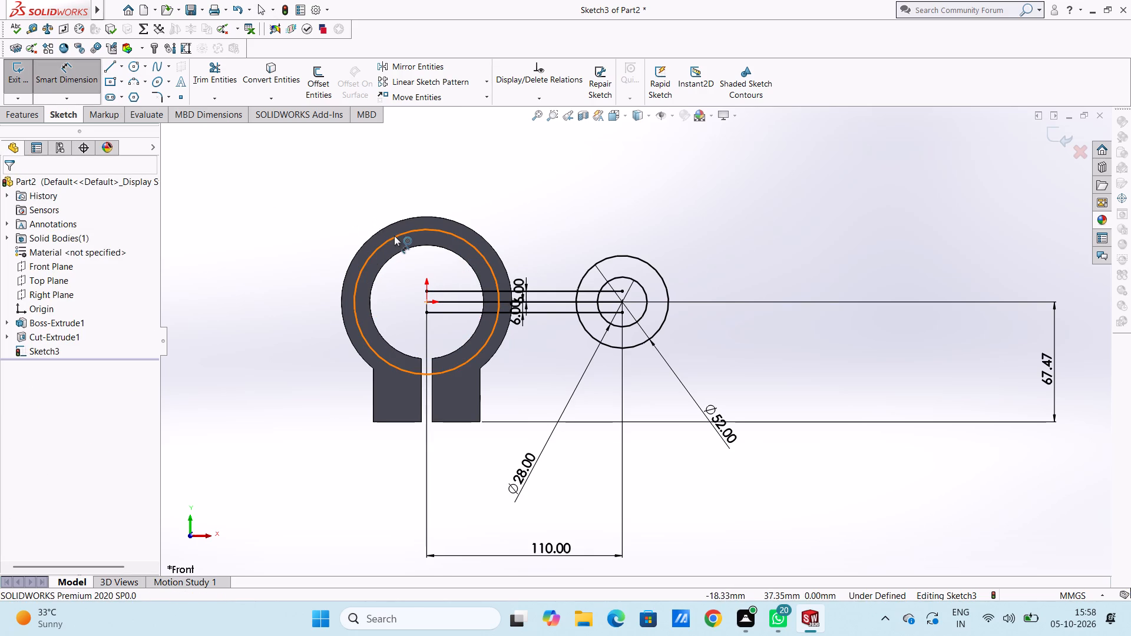
left_click(394, 236)
left_click(300, 182)
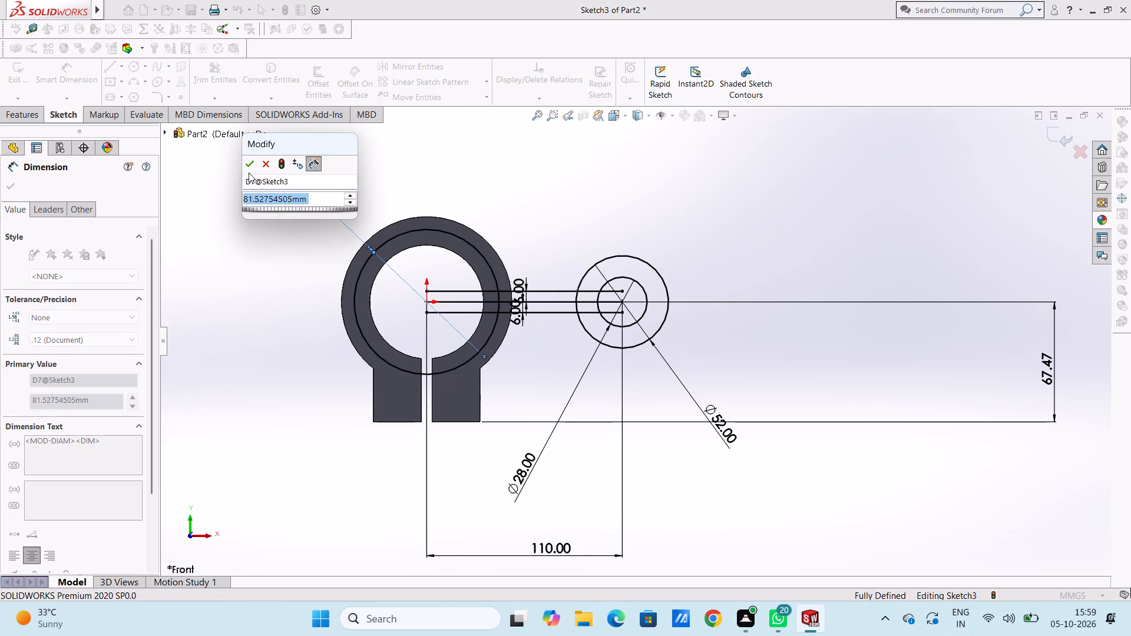
left_click(247, 167)
left_click(254, 236)
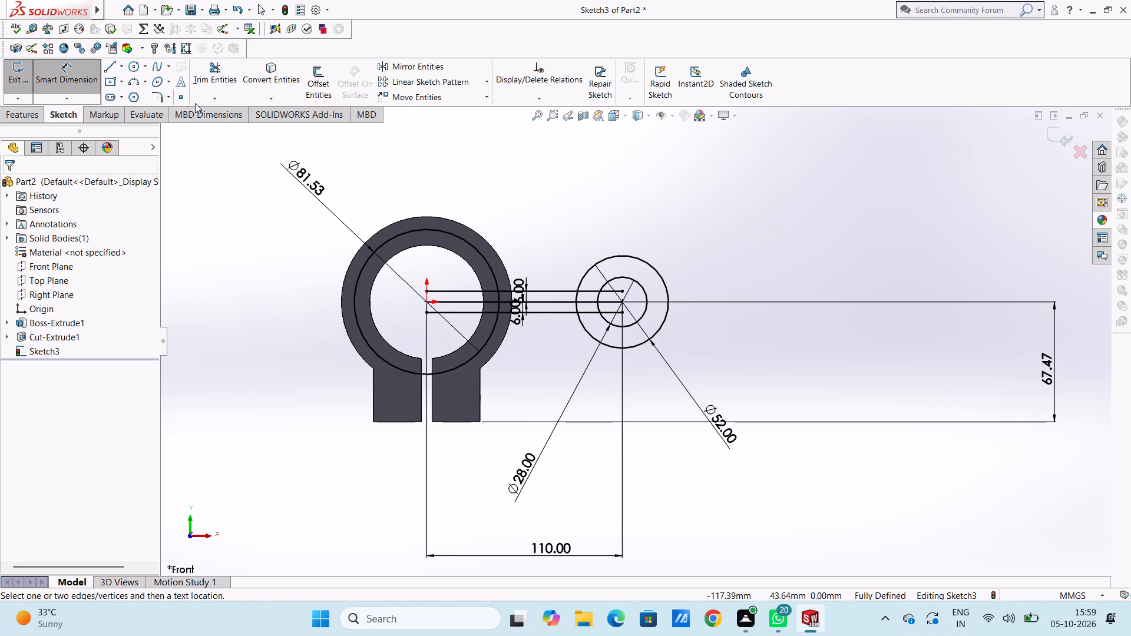
Trim the three parallel lines so they span only between the circle in the ring's wall and the 52 mm circle.
left_click(223, 75)
scroll(540, 300, "down", 3)
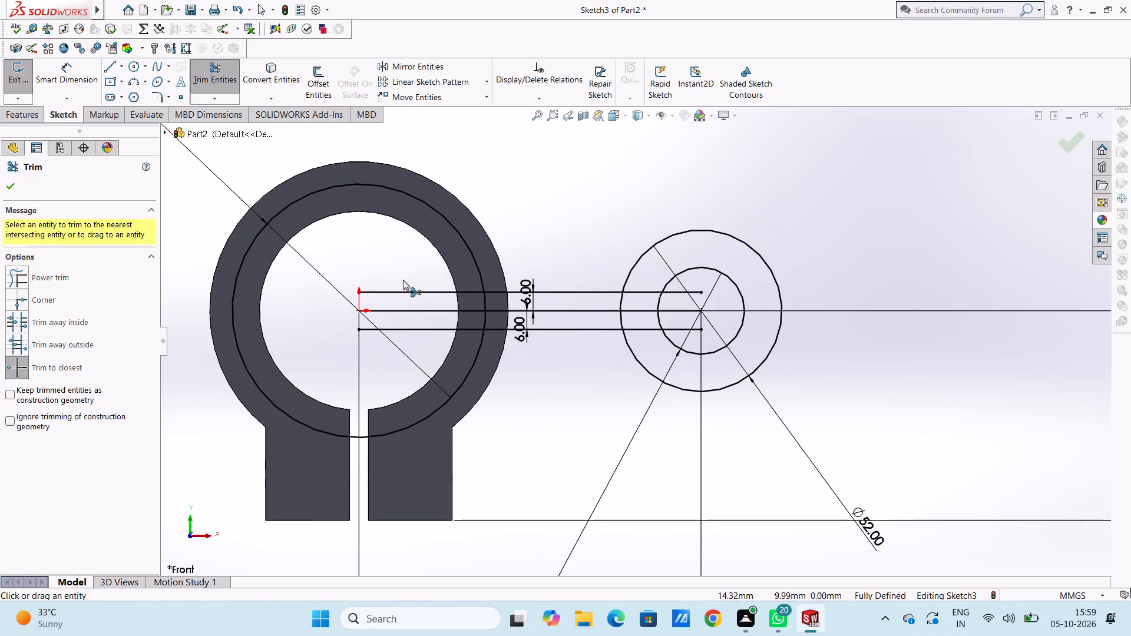
left_click(406, 292)
left_click(411, 308)
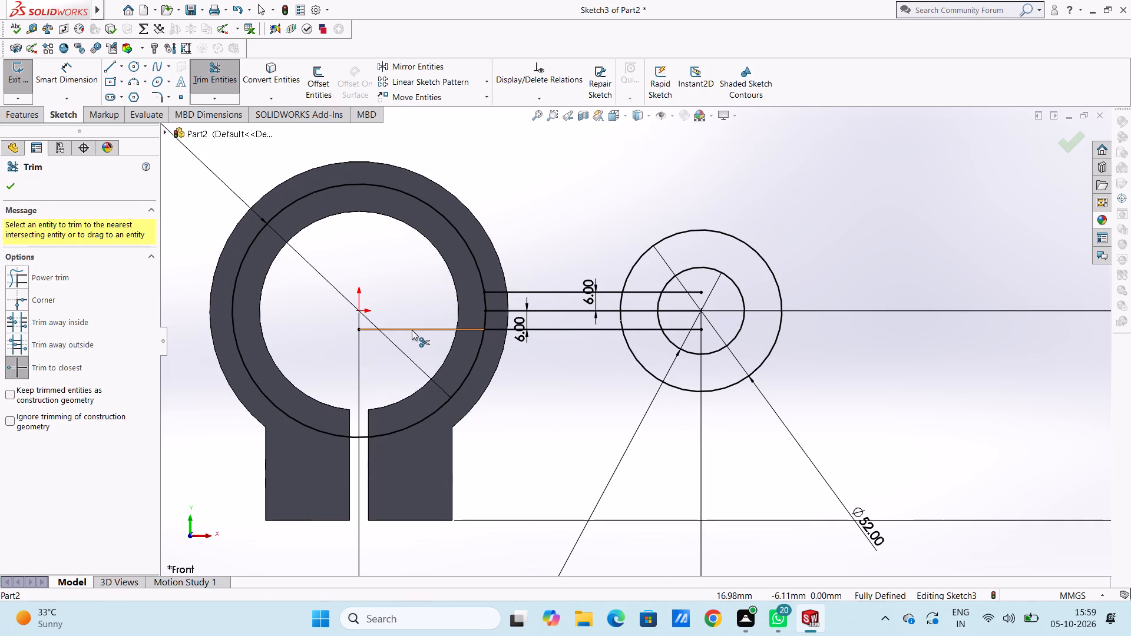
left_click(412, 330)
left_click(663, 291)
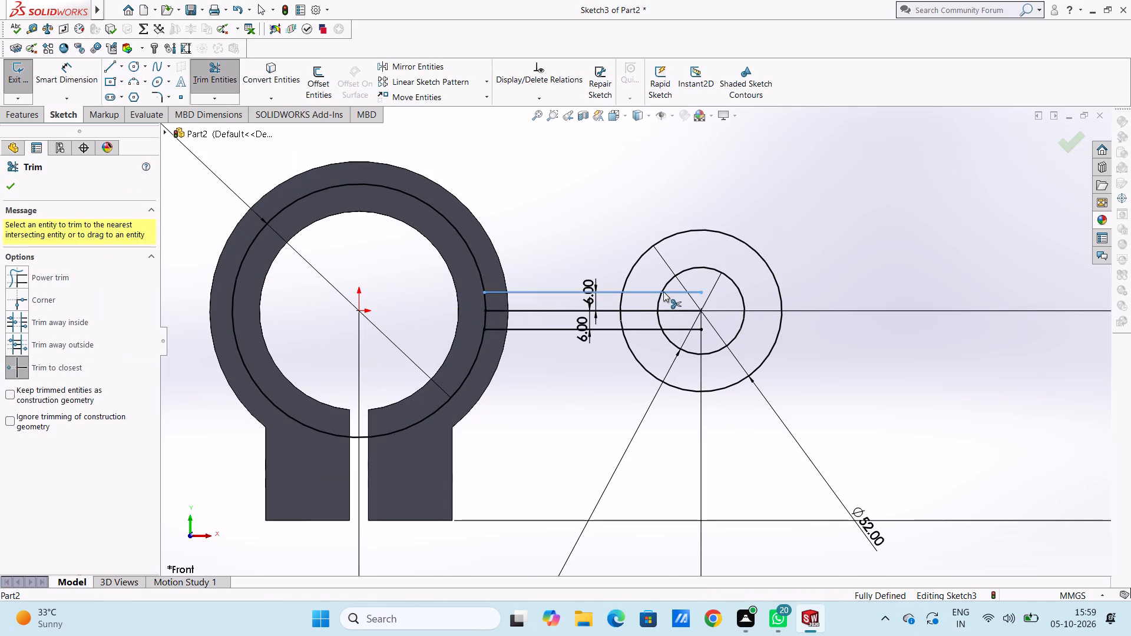
left_click(672, 312)
left_click(677, 332)
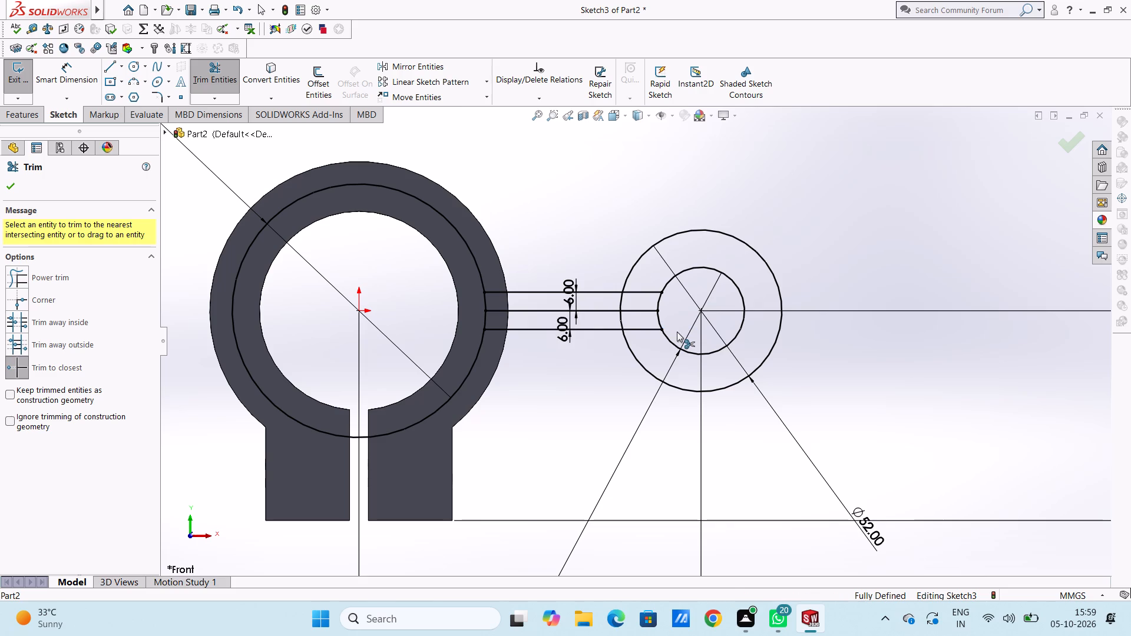
left_click(636, 312)
left_click(635, 291)
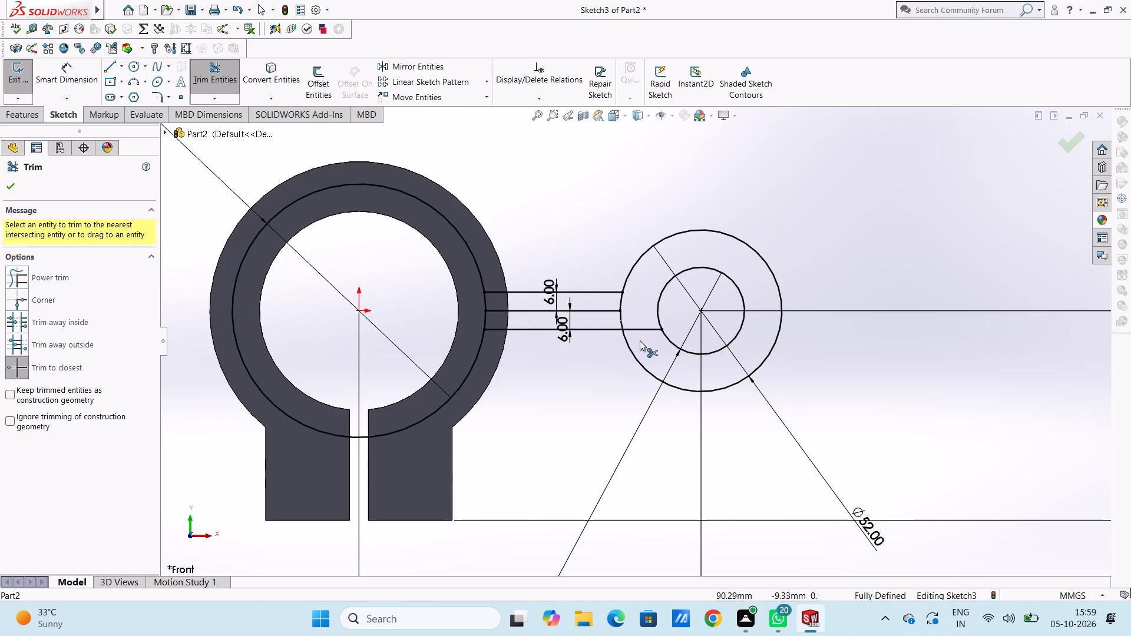
left_click(641, 332)
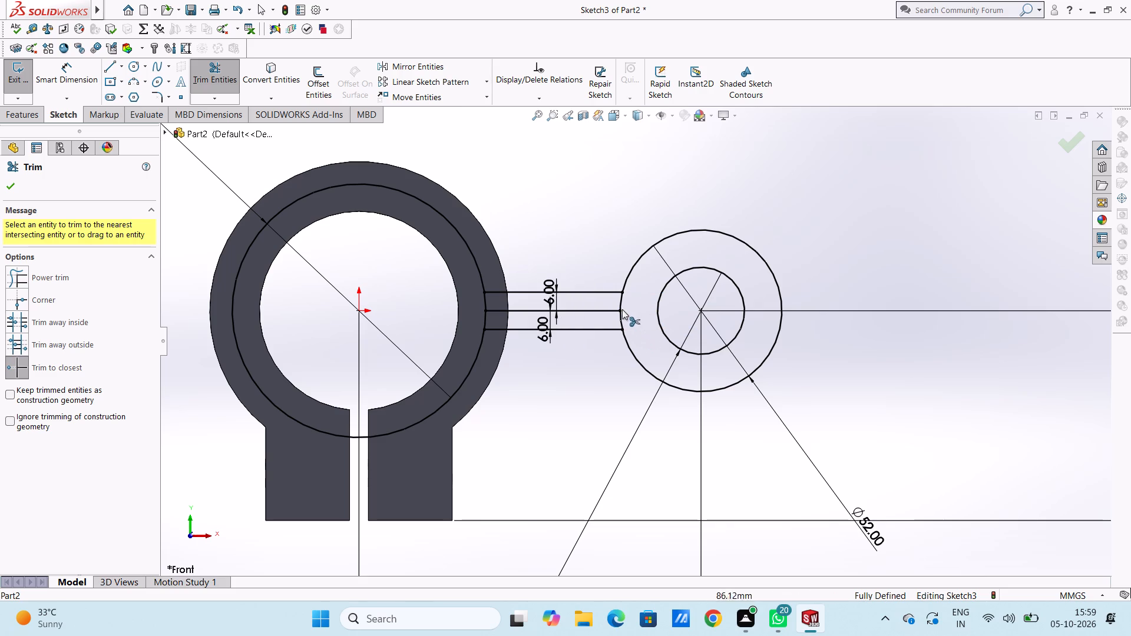
Trim away the 52 mm circle's arc between the arm lines, the middle line, and the circle in the ring's wall.
left_click(622, 300)
left_click(619, 315)
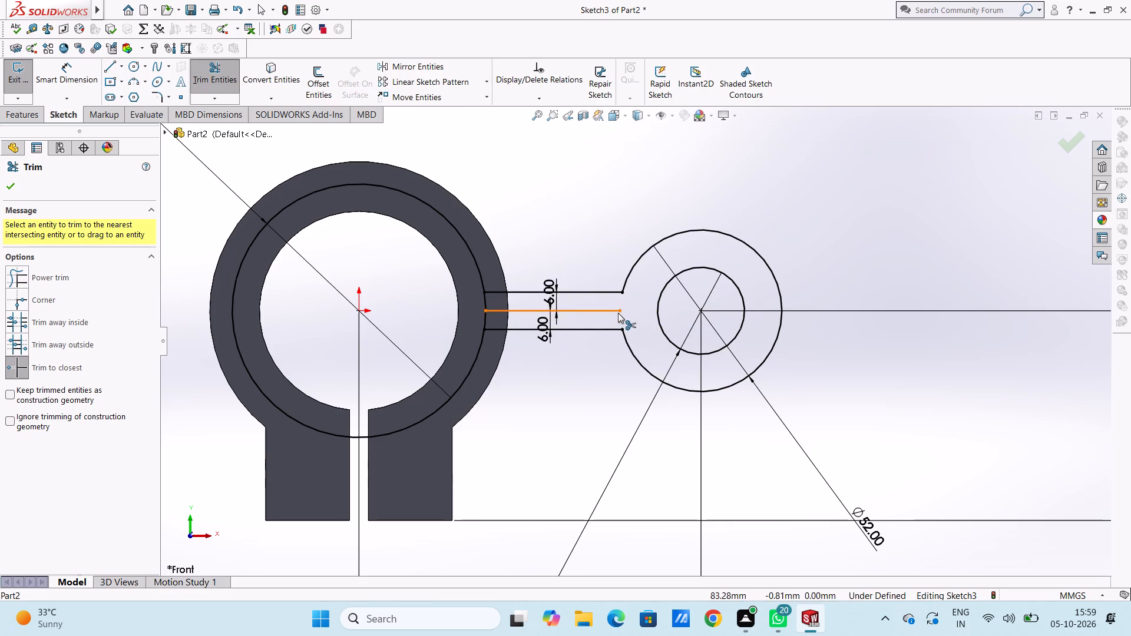
left_click(618, 313)
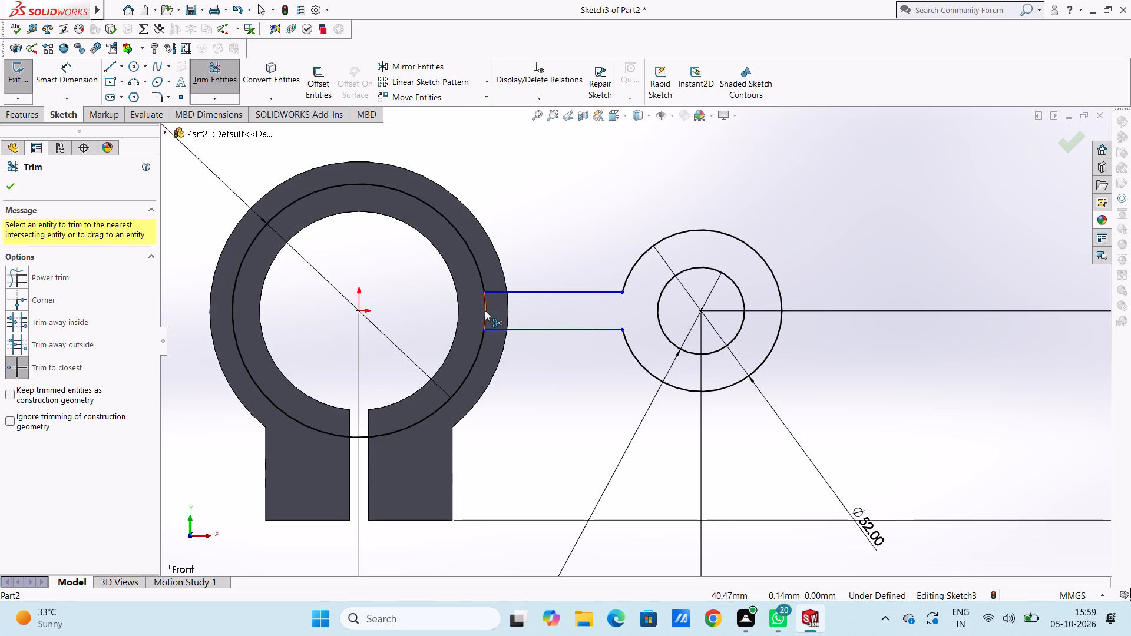
left_click(485, 310)
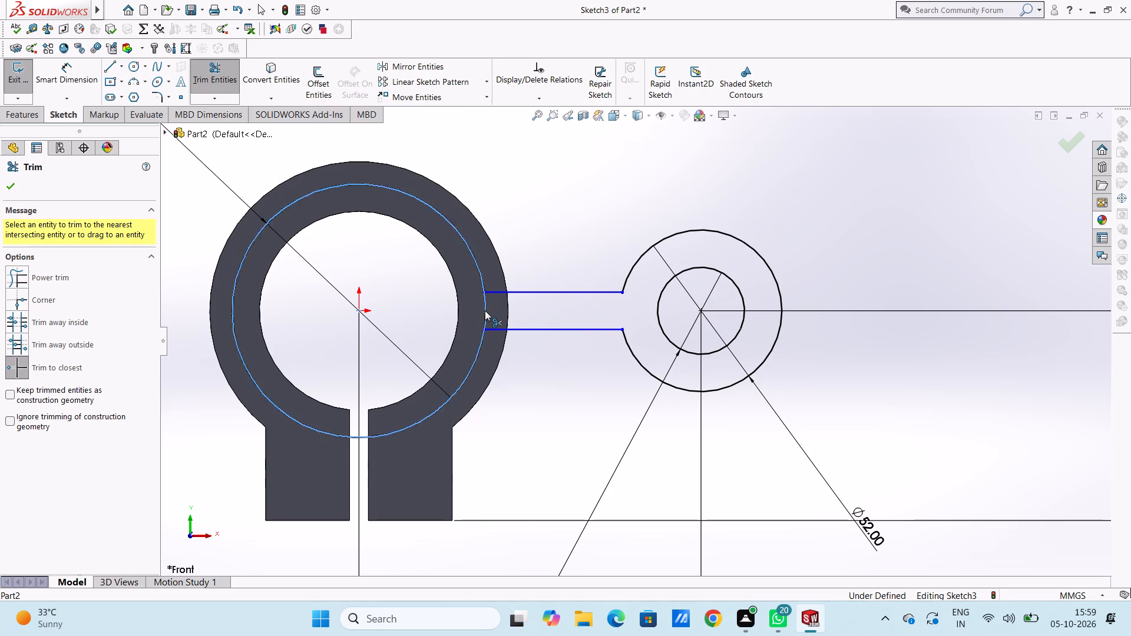
scroll(564, 242, "up", 2)
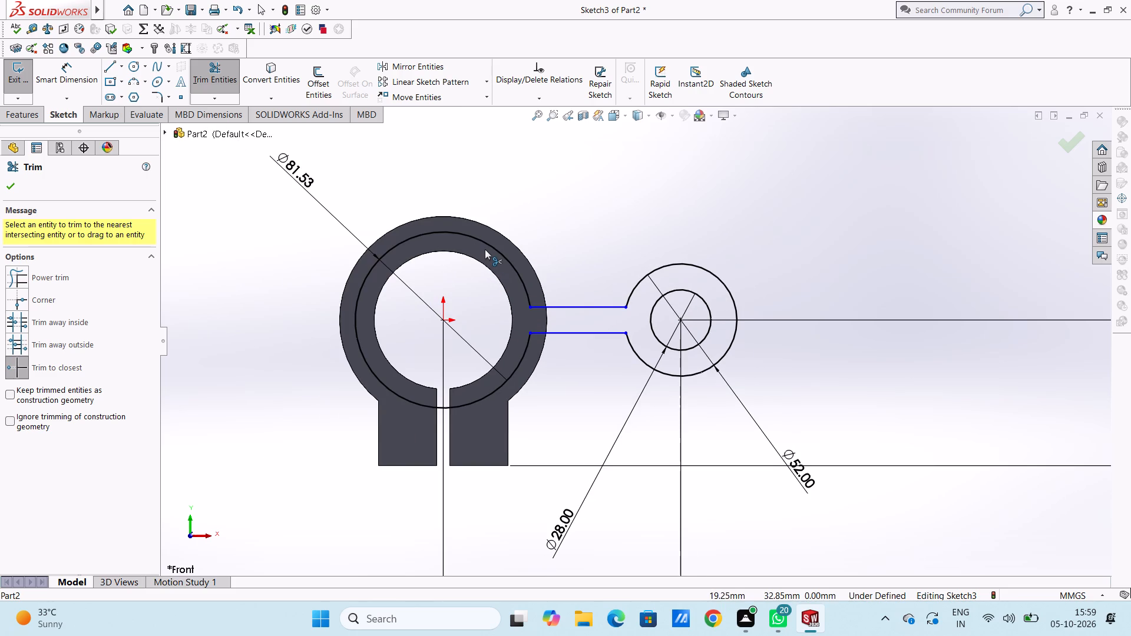
left_click(488, 244)
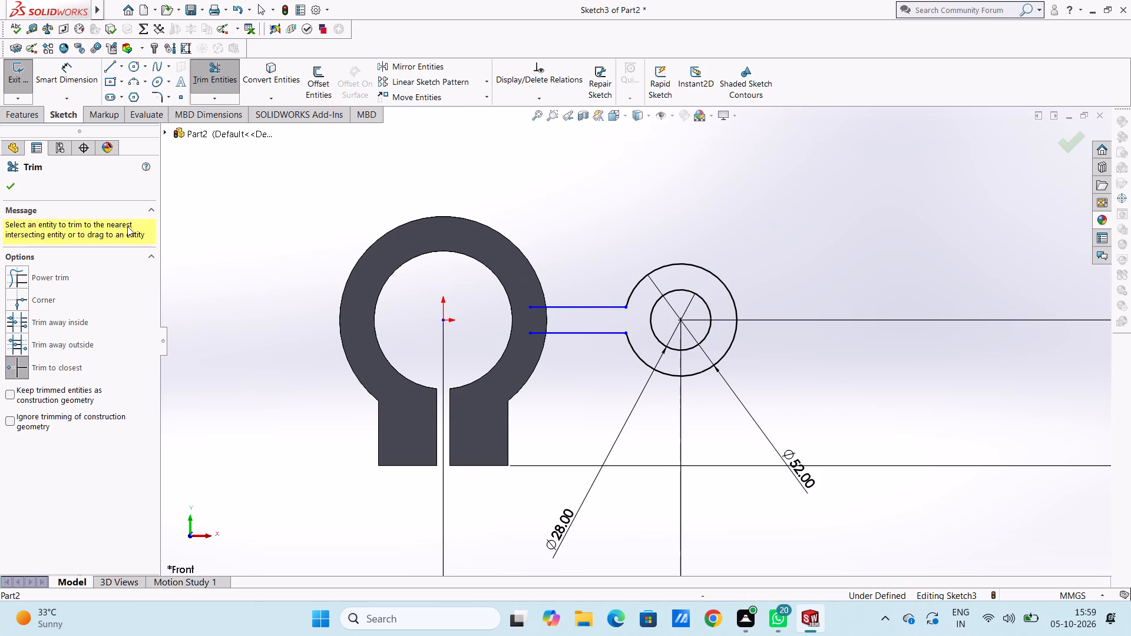
left_click(8, 185)
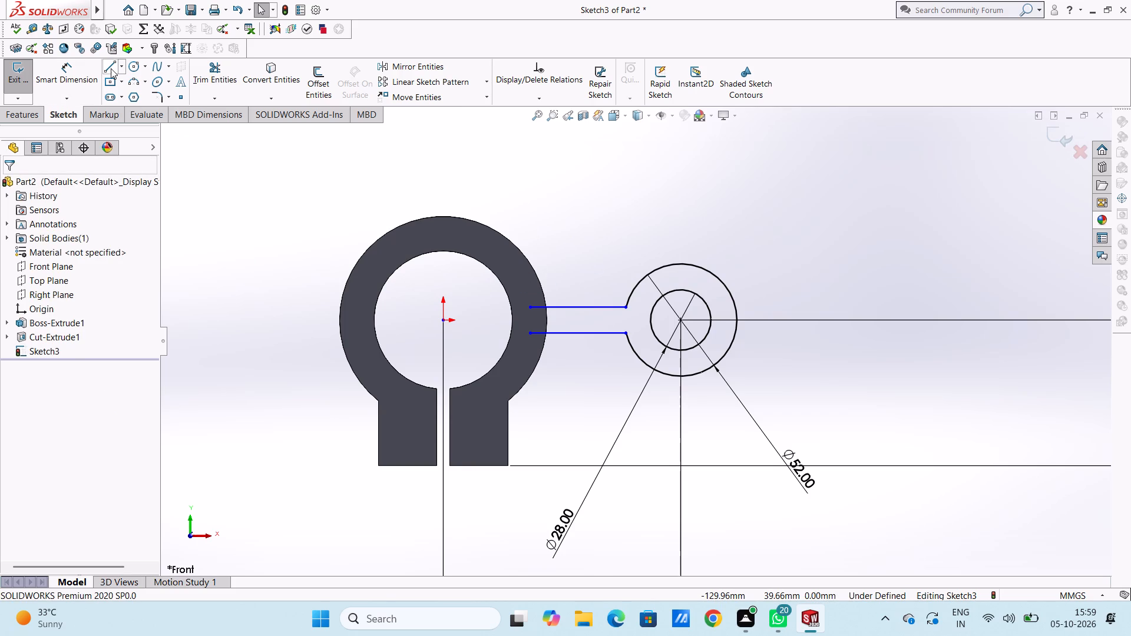
Draw a vertical line about 12 mm long joining the two arm lines' ends inside the ring's wall.
left_click(111, 68)
left_click(533, 306)
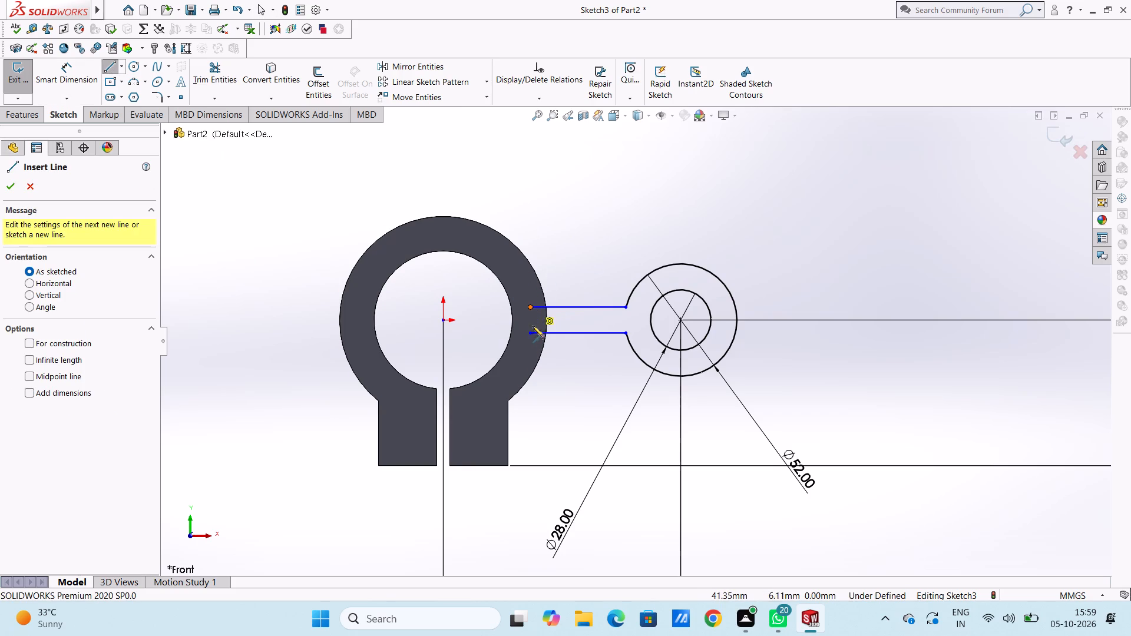
left_click(532, 333)
key("Escape")
key("Escape")
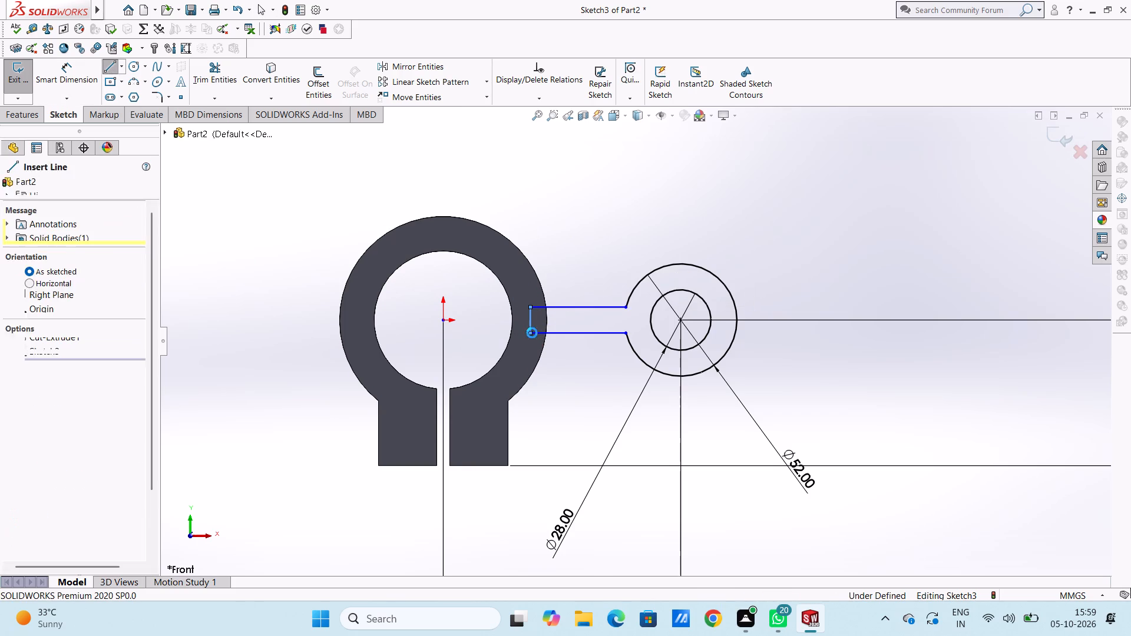
key("Escape")
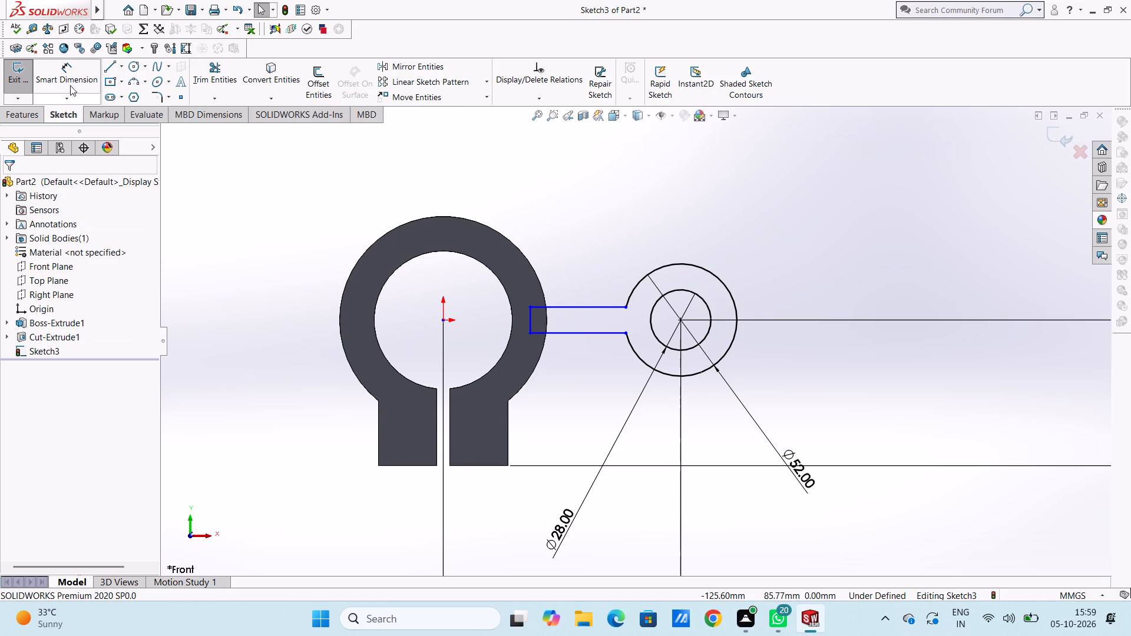
Dimension the arm's vertical end line and its upper horizontal line, keeping both lengths as drawn.
left_click(68, 80)
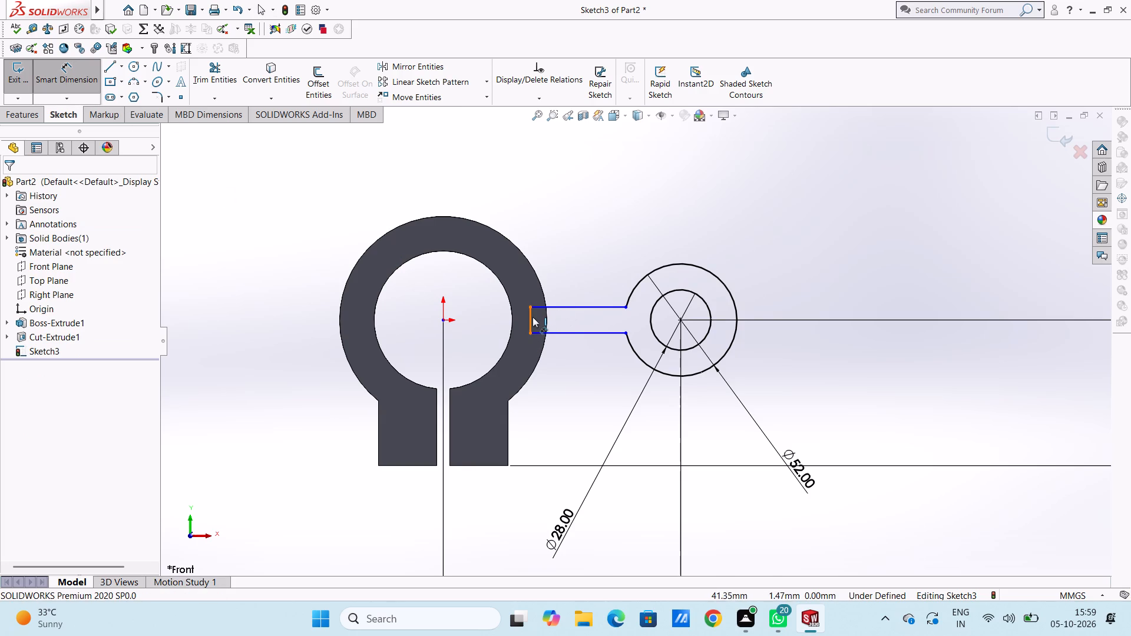
left_click(533, 317)
left_click(285, 335)
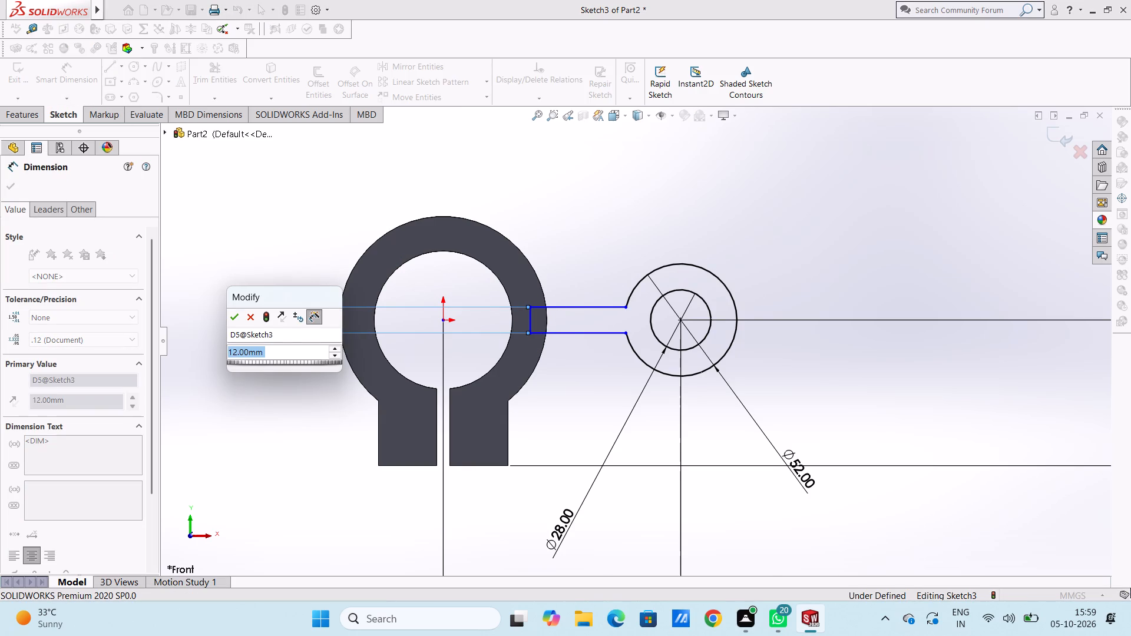
left_click(234, 321)
left_click(233, 274)
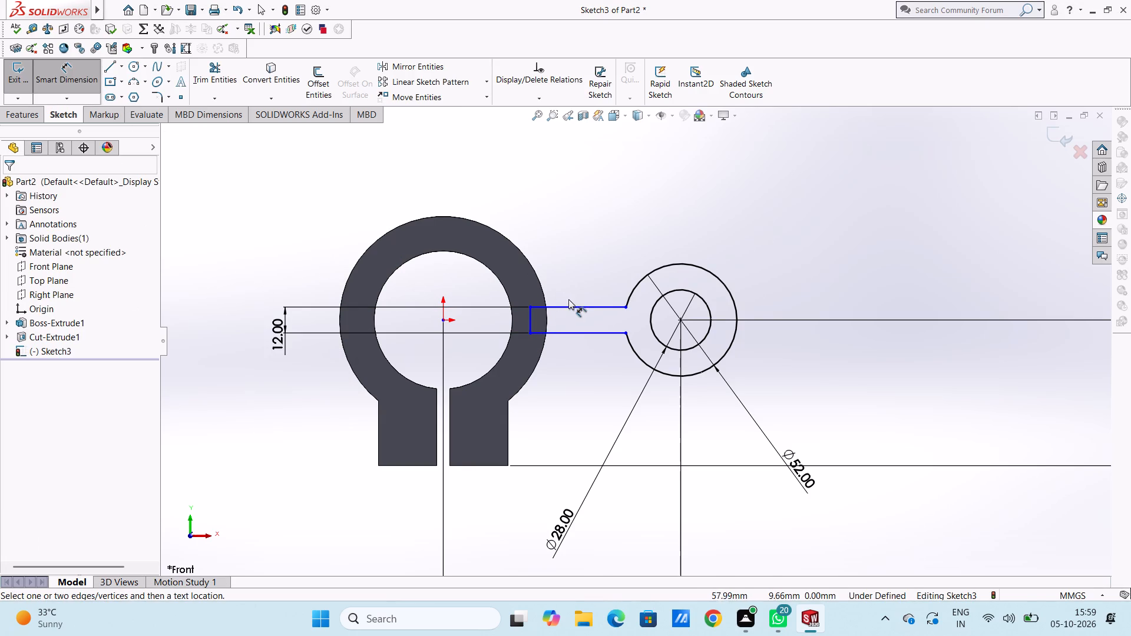
left_click(573, 306)
left_click(557, 205)
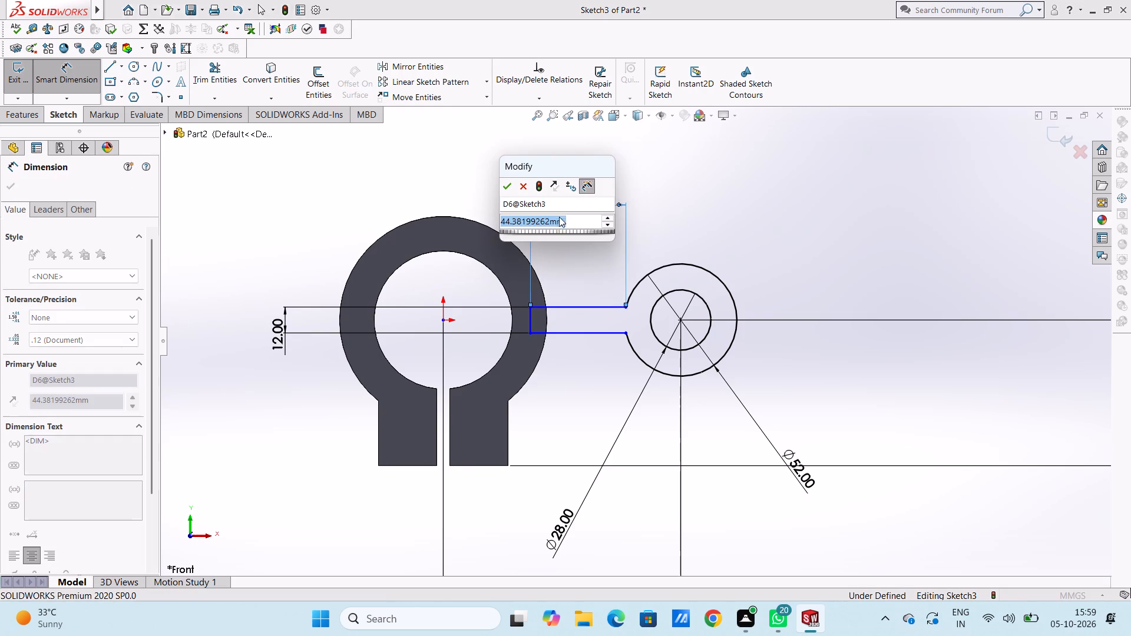
left_click(505, 185)
left_click(463, 177)
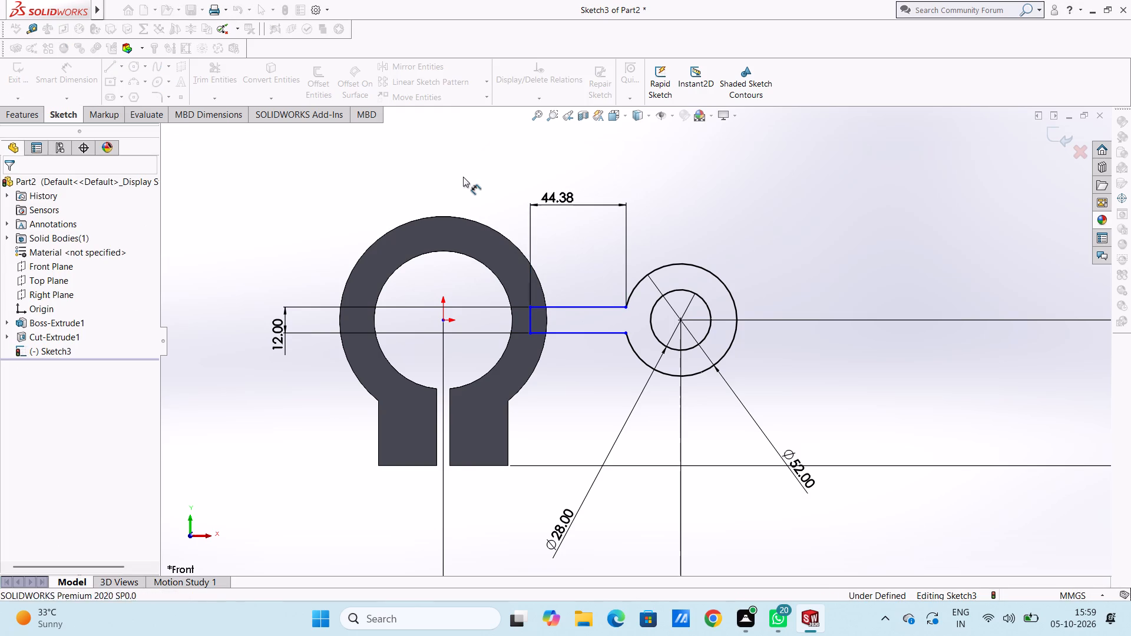
Dimension the horizontal distance from the arm's vertical end line to the concentric circles' centre, keeping its value as drawn.
left_click(679, 319)
left_click(531, 322)
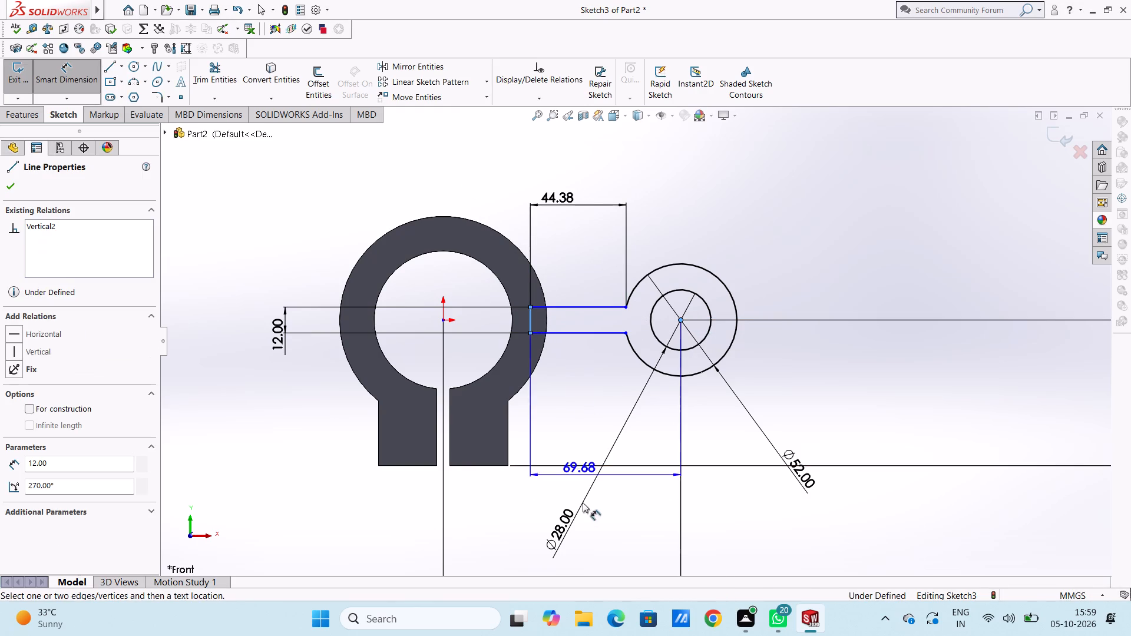
left_click(590, 524)
left_click(535, 505)
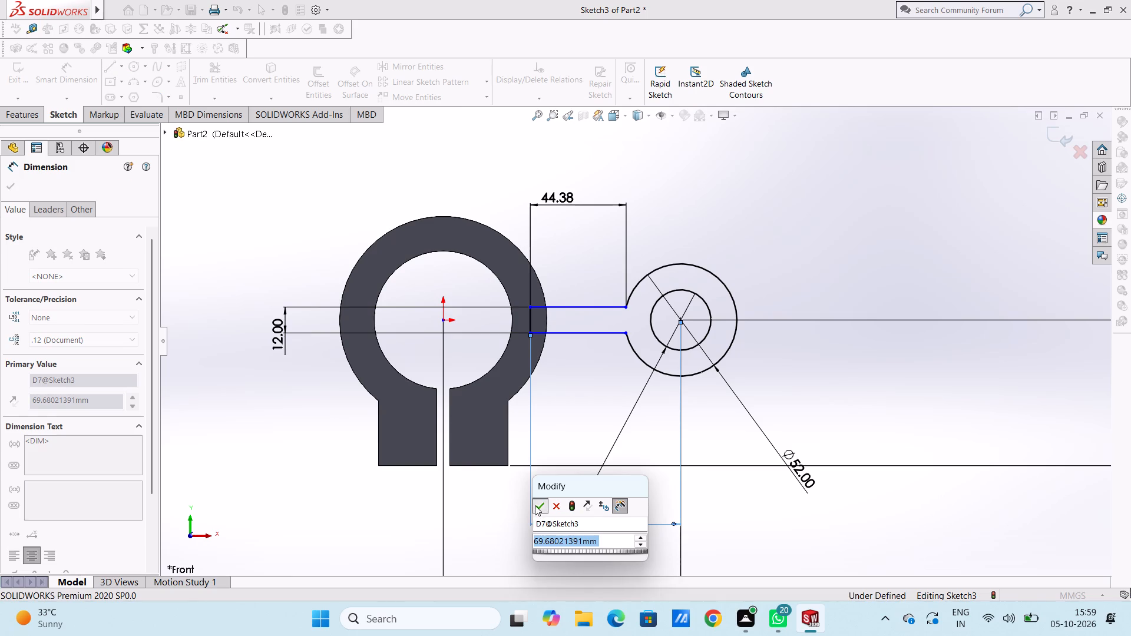
left_click(559, 443)
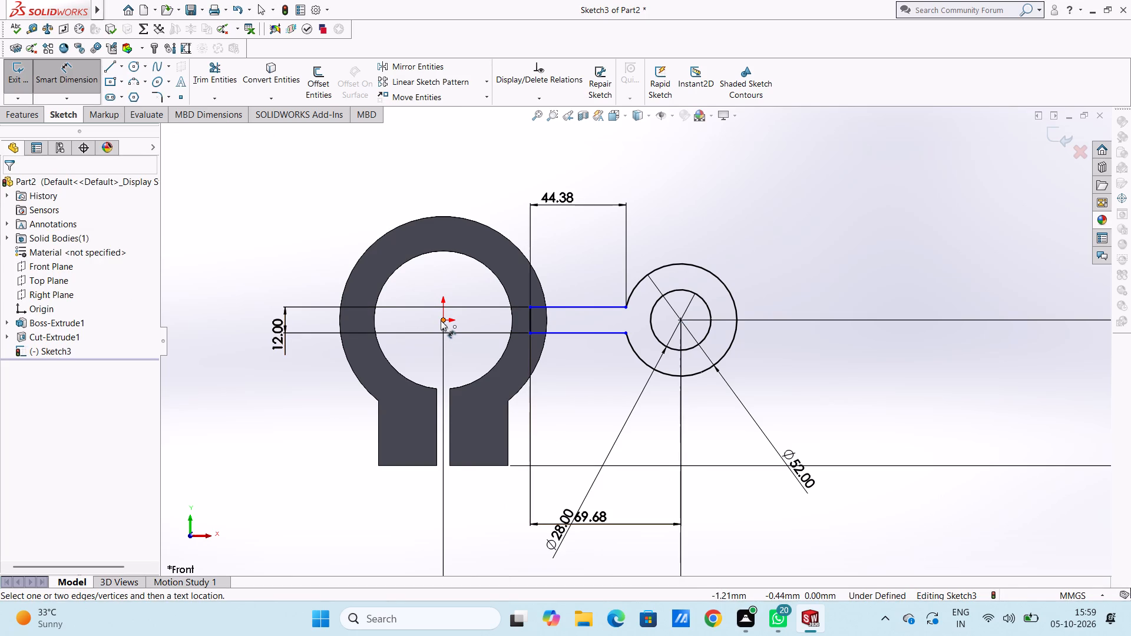
Dimension the vertical distance from the origin to the arm's lower horizontal line, keeping its value as drawn.
left_click(441, 320)
left_click(554, 335)
left_click(881, 330)
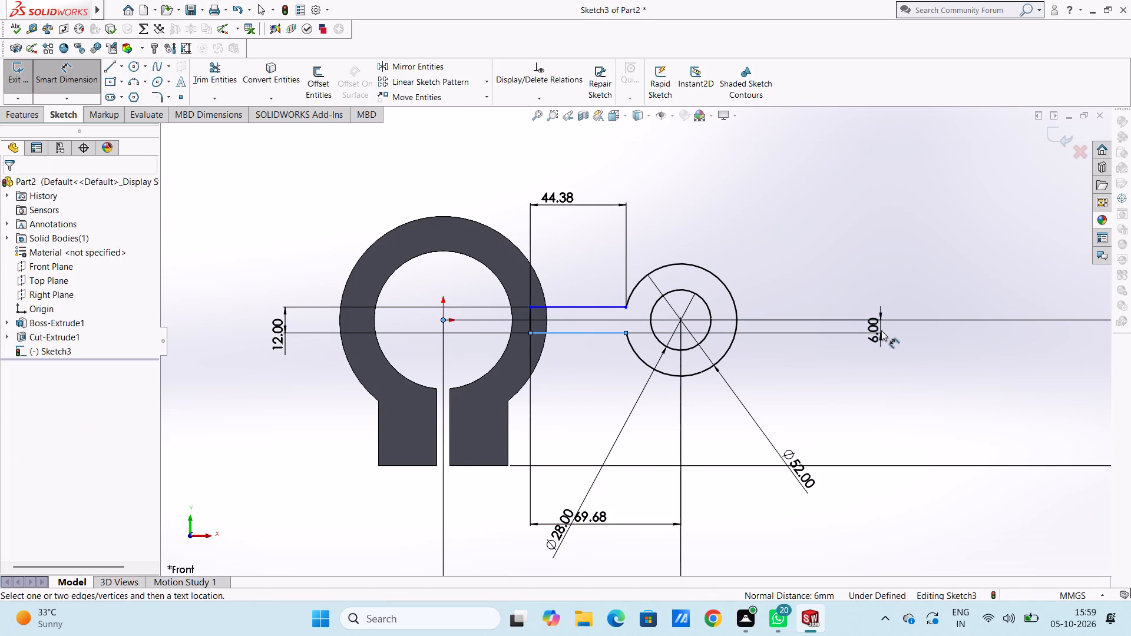
left_click(828, 316)
left_click(810, 292)
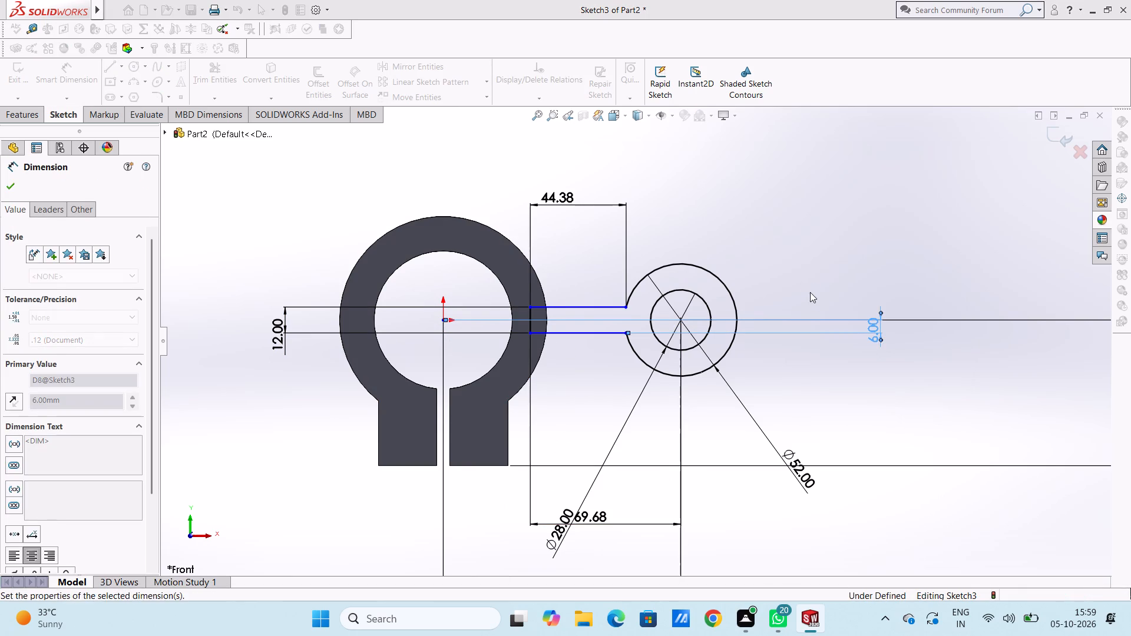
Dimension the horizontal and vertical distances from the origin to the arm's upper corner inside the ring's wall, keeping both values as drawn.
left_click(445, 322)
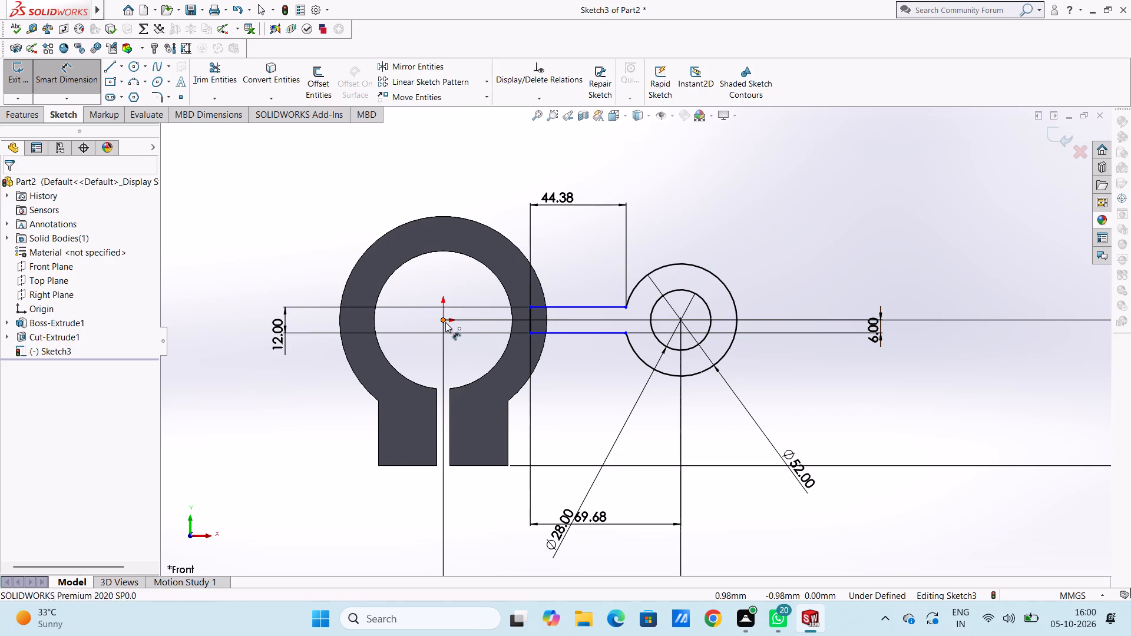
left_click(531, 308)
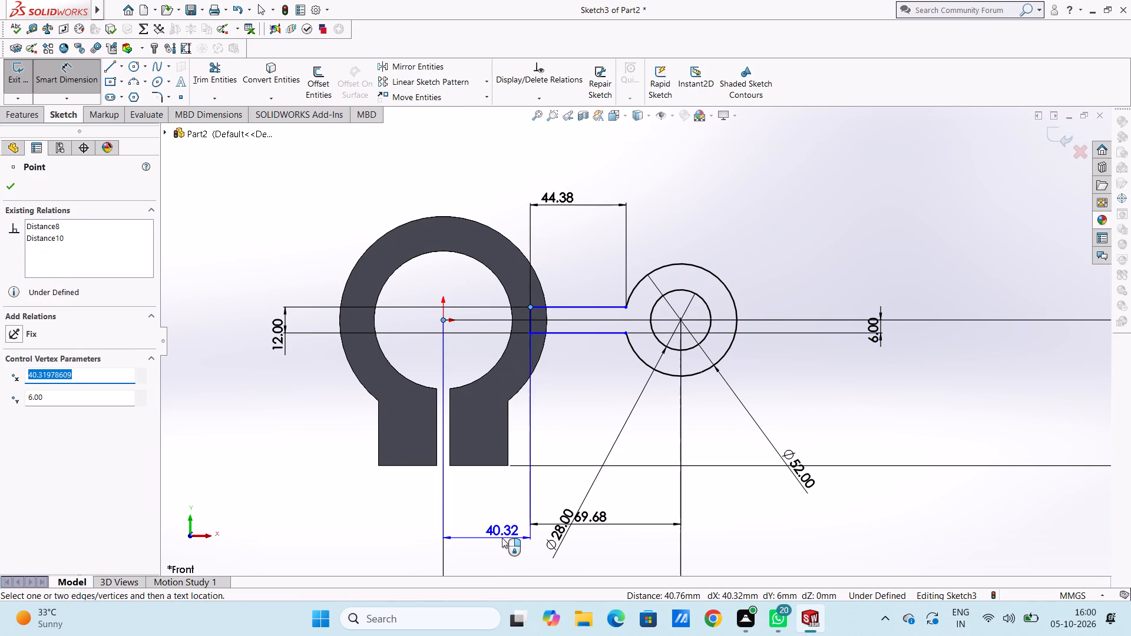
left_click(502, 538)
left_click(452, 522)
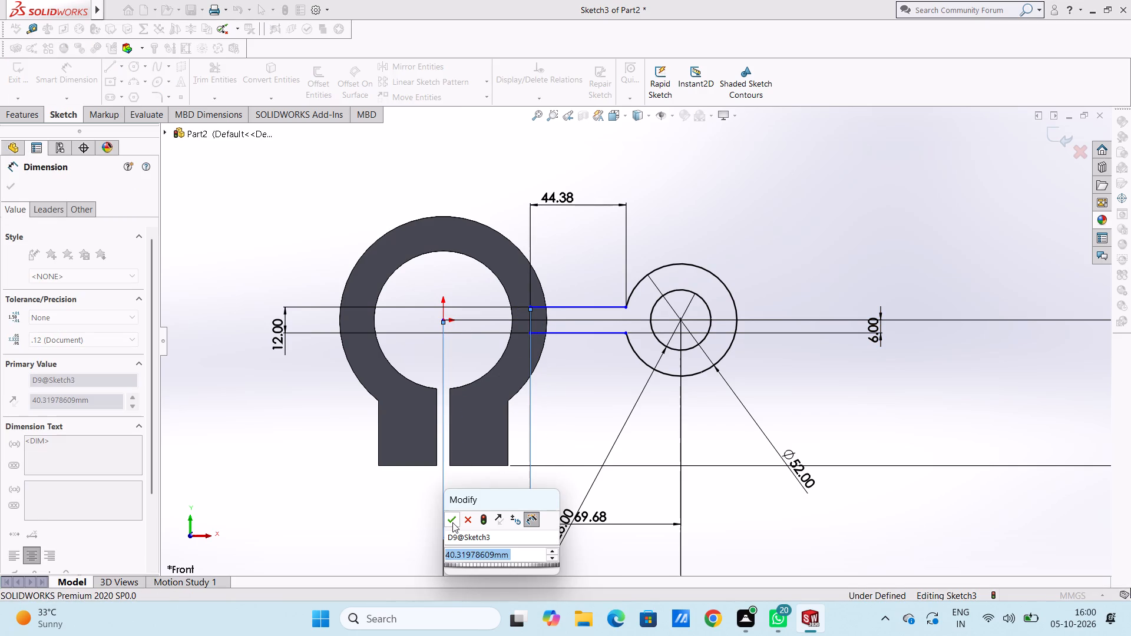
left_click(412, 528)
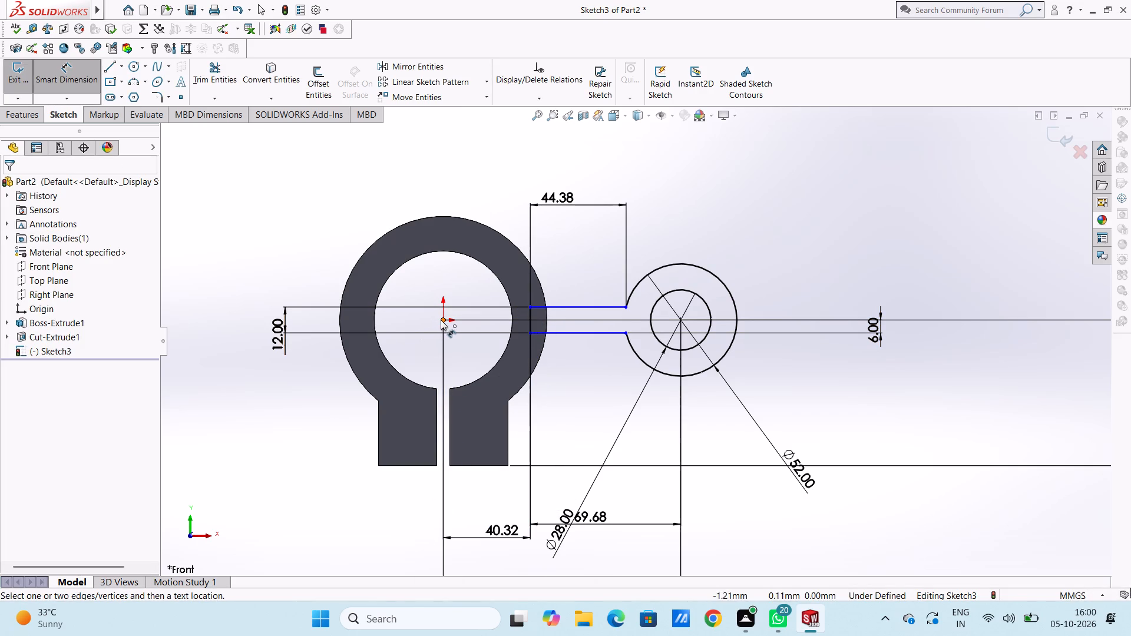
left_click(442, 319)
left_click(532, 304)
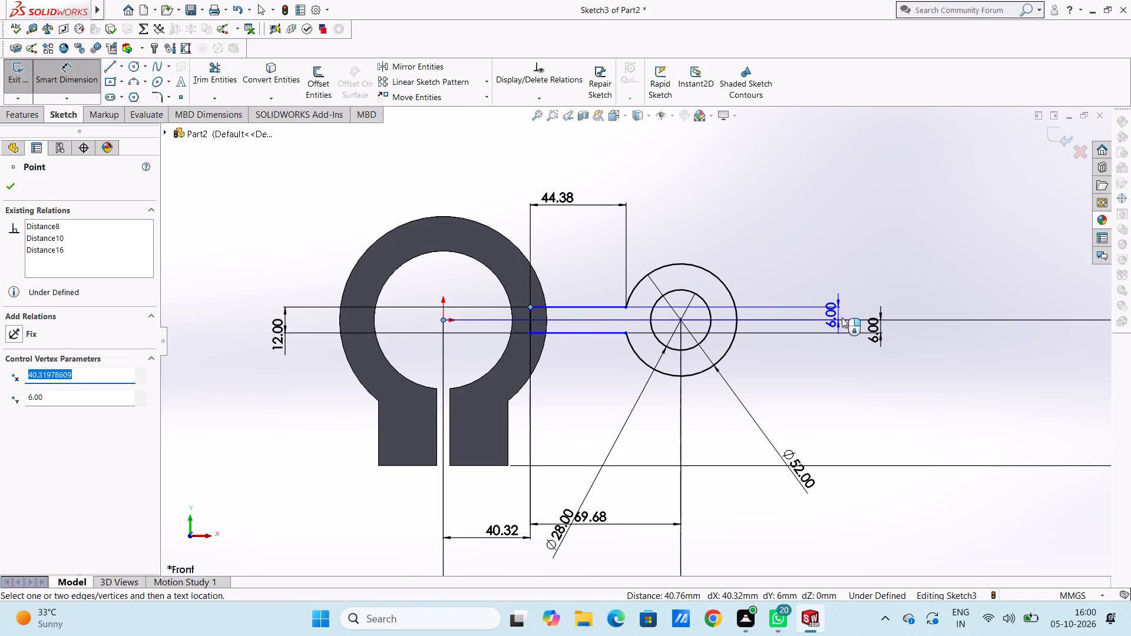
left_click(845, 319)
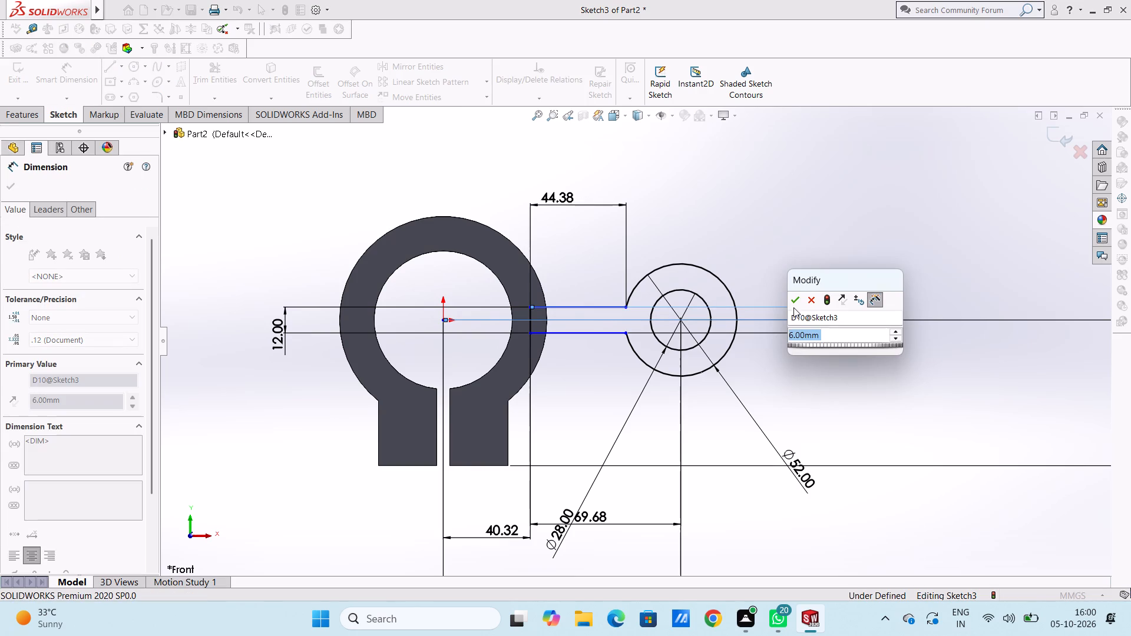
left_click(793, 307)
left_click(777, 271)
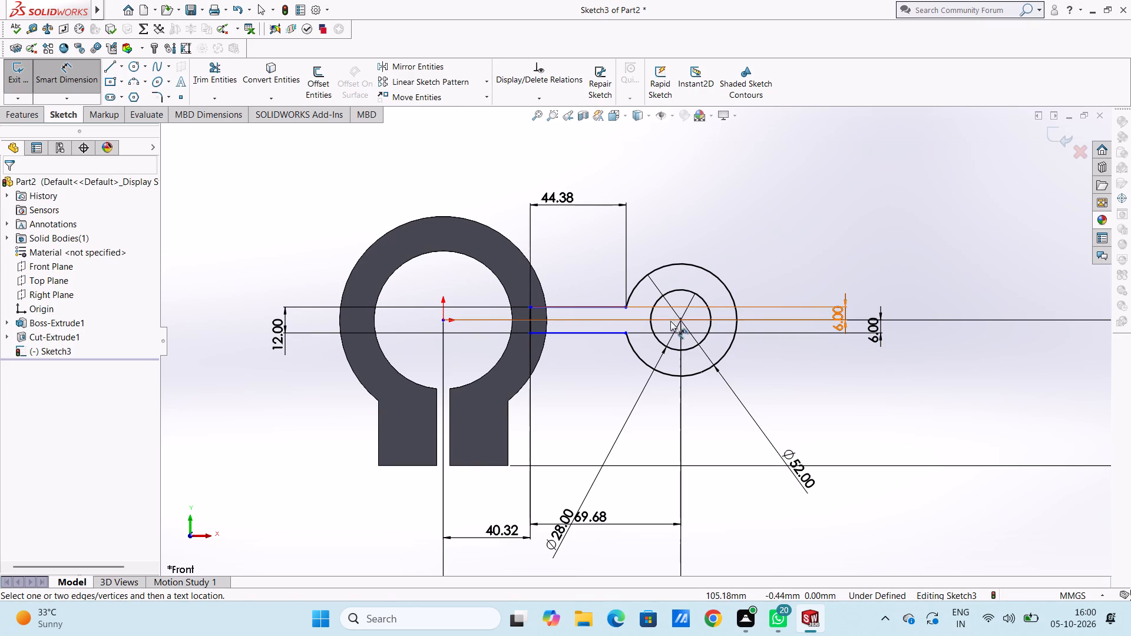
Dimension the horizontal distance from the concentric circles' centre to the arm's upper line end on the 52 mm circle, as drawn.
left_click(679, 320)
left_click(624, 309)
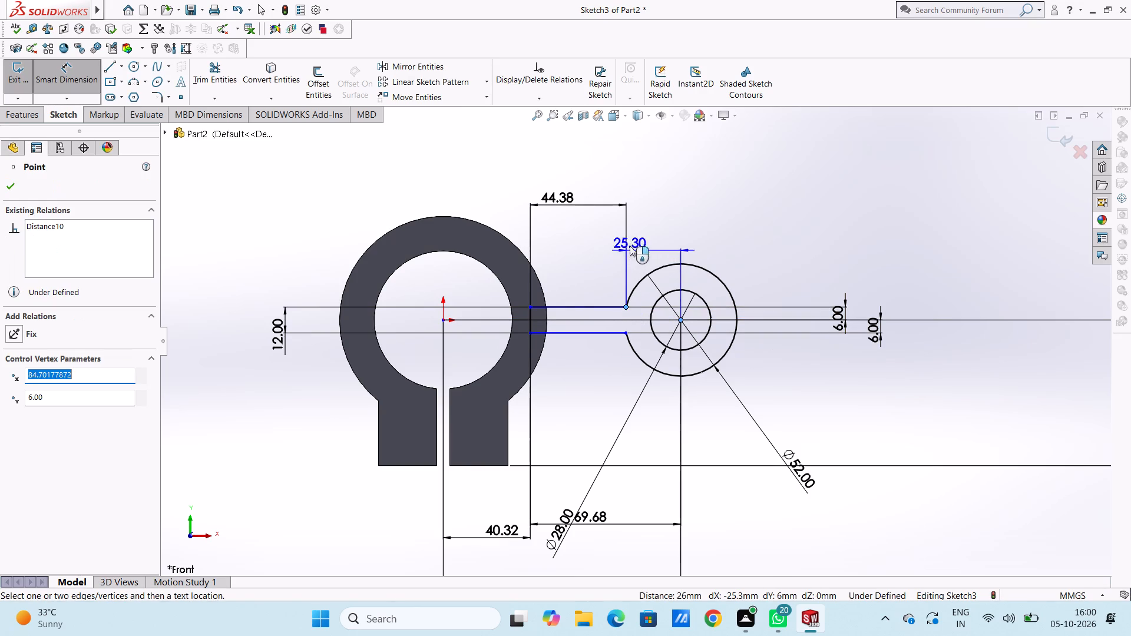
left_click(630, 225)
left_click(580, 210)
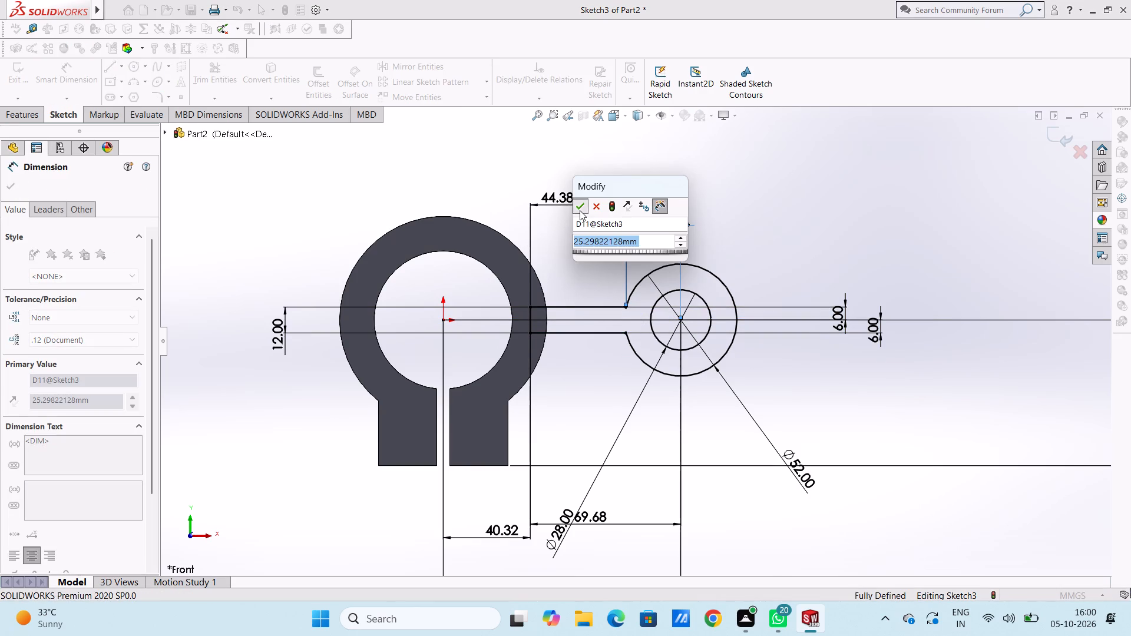
left_click(586, 241)
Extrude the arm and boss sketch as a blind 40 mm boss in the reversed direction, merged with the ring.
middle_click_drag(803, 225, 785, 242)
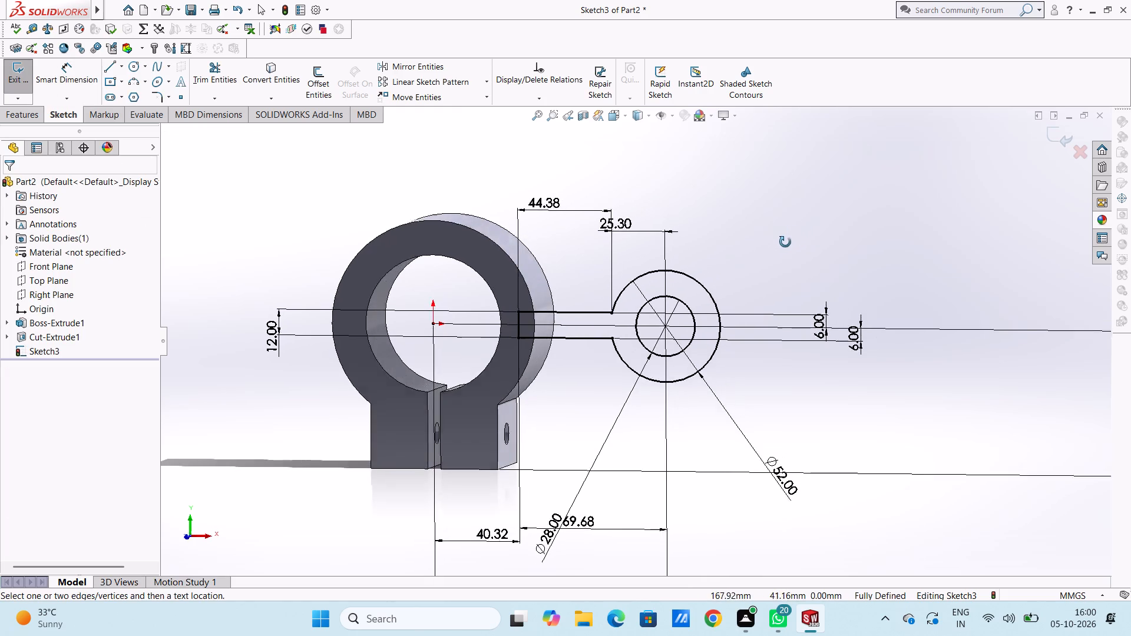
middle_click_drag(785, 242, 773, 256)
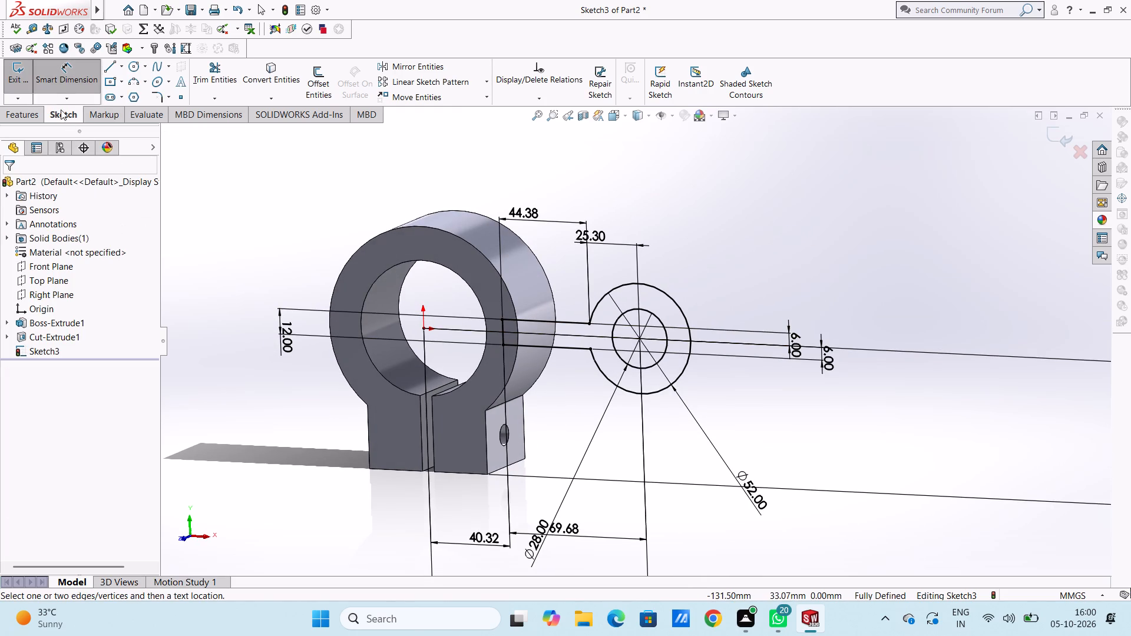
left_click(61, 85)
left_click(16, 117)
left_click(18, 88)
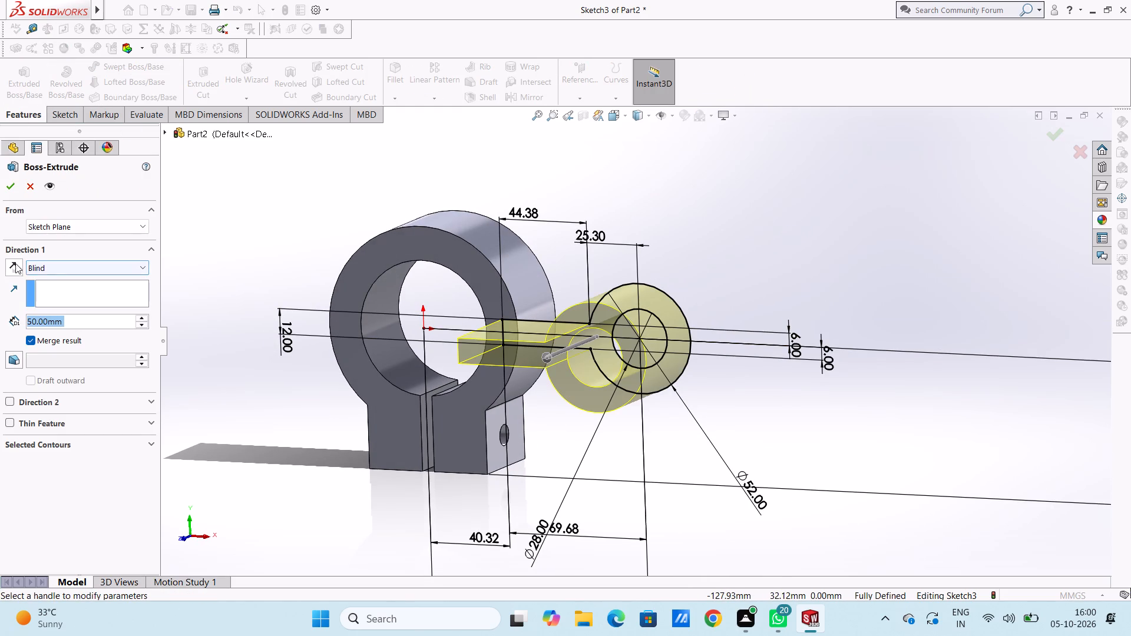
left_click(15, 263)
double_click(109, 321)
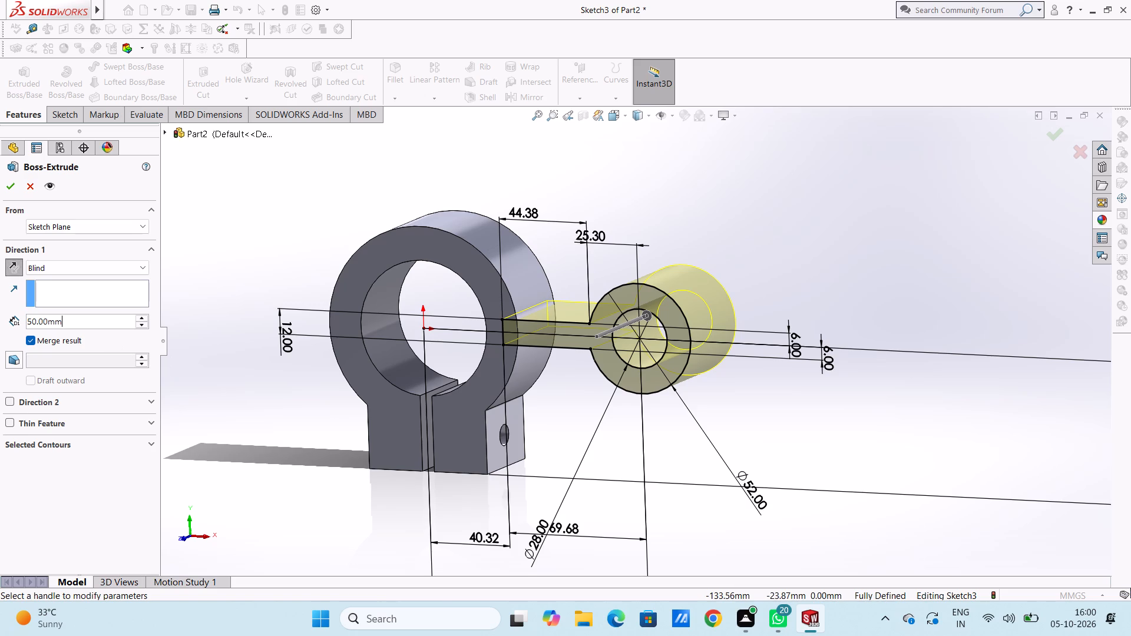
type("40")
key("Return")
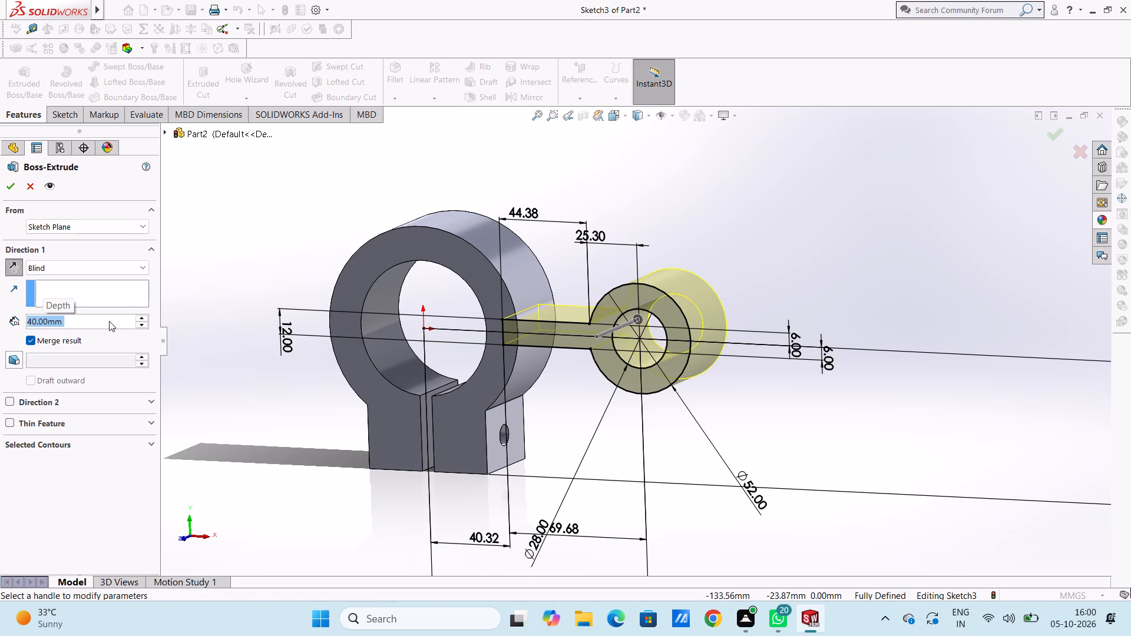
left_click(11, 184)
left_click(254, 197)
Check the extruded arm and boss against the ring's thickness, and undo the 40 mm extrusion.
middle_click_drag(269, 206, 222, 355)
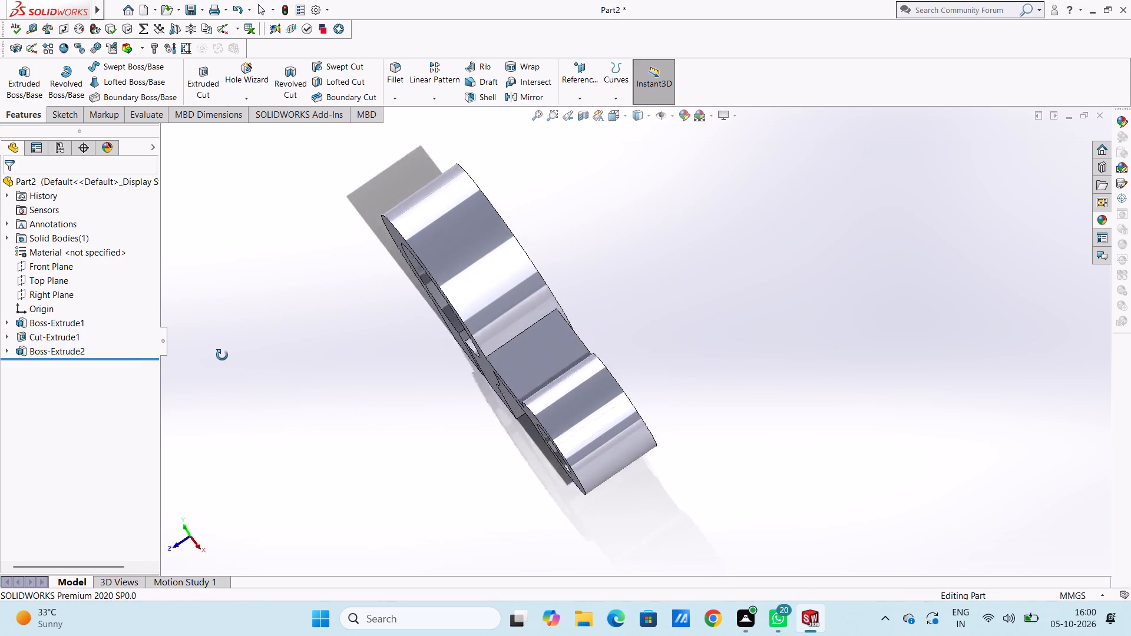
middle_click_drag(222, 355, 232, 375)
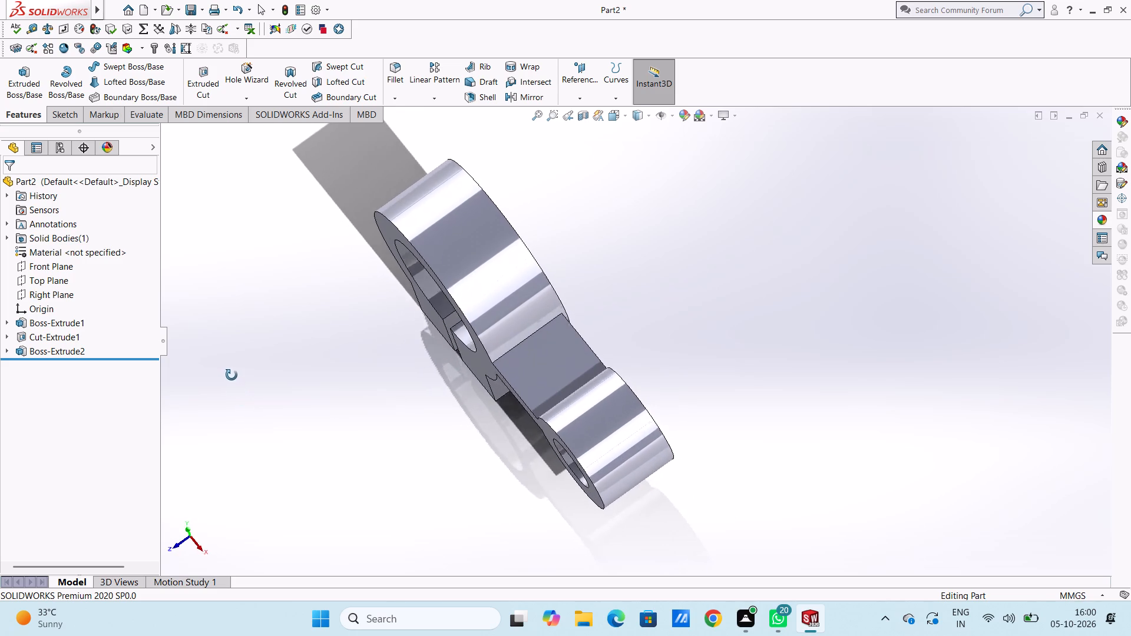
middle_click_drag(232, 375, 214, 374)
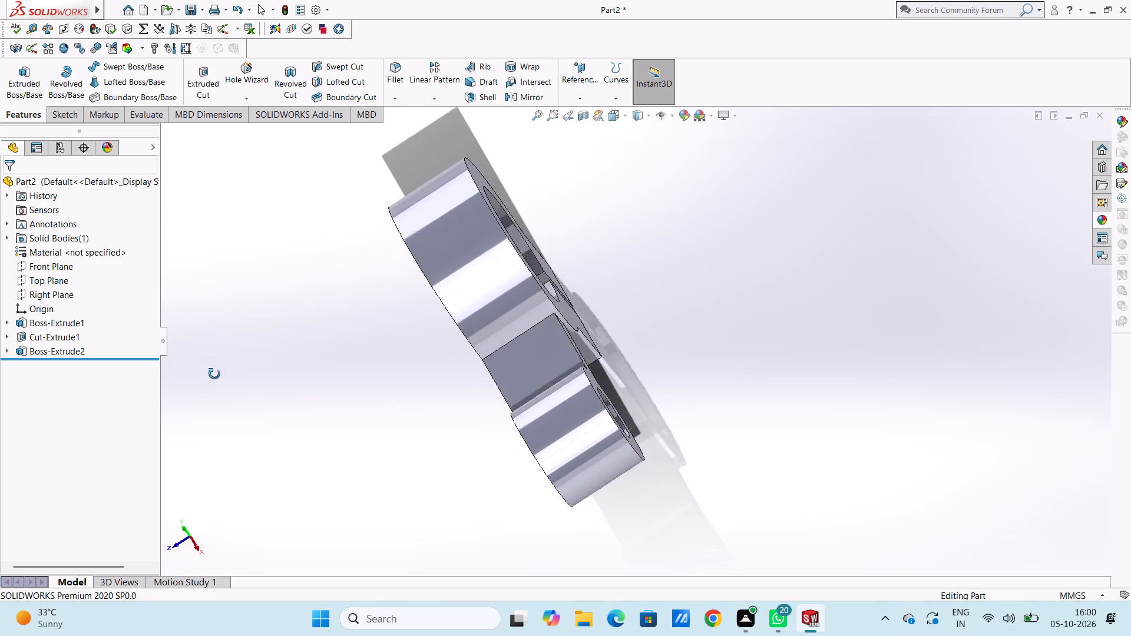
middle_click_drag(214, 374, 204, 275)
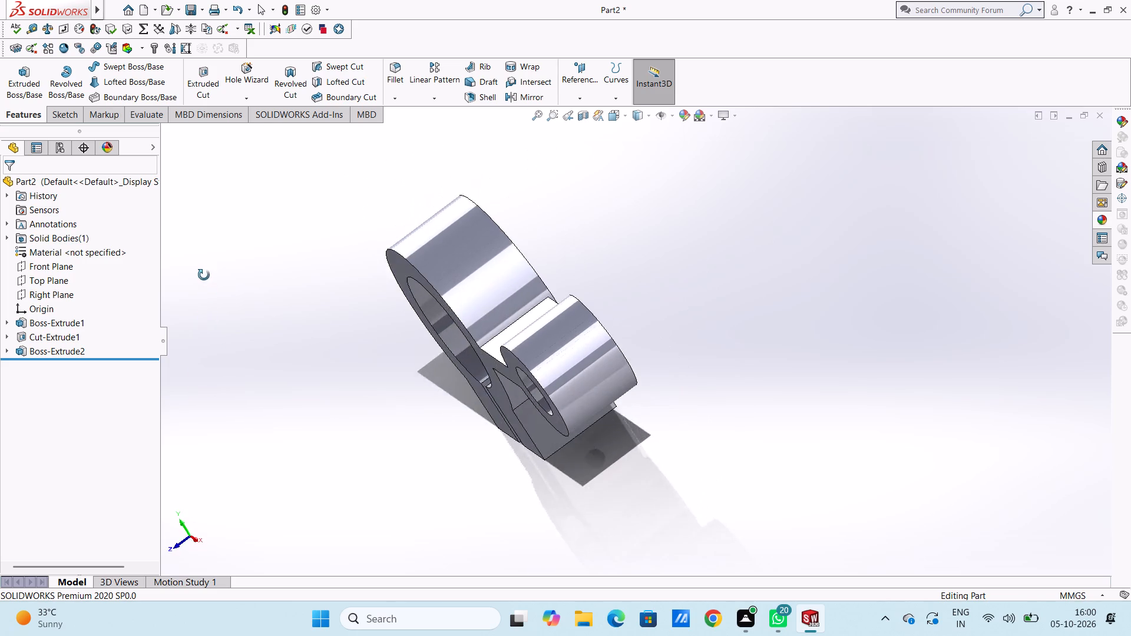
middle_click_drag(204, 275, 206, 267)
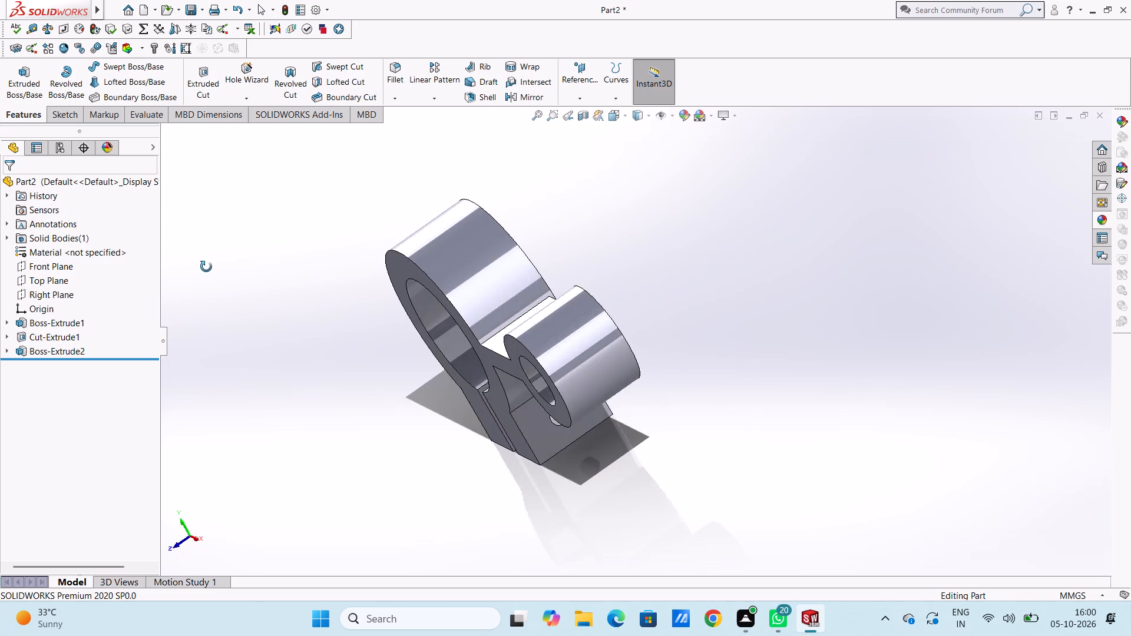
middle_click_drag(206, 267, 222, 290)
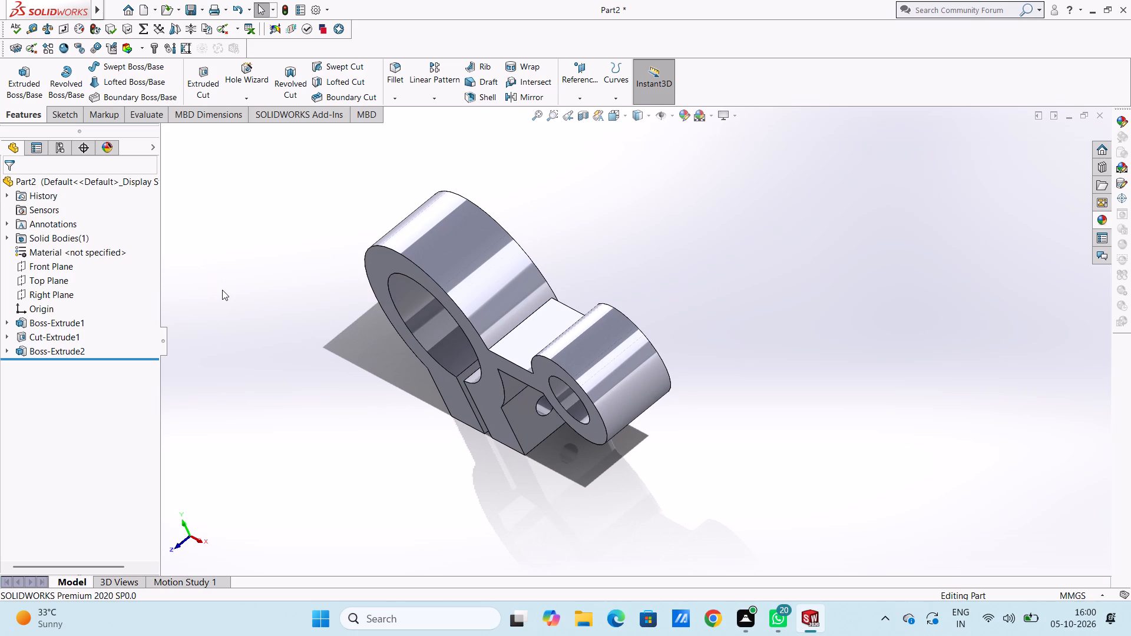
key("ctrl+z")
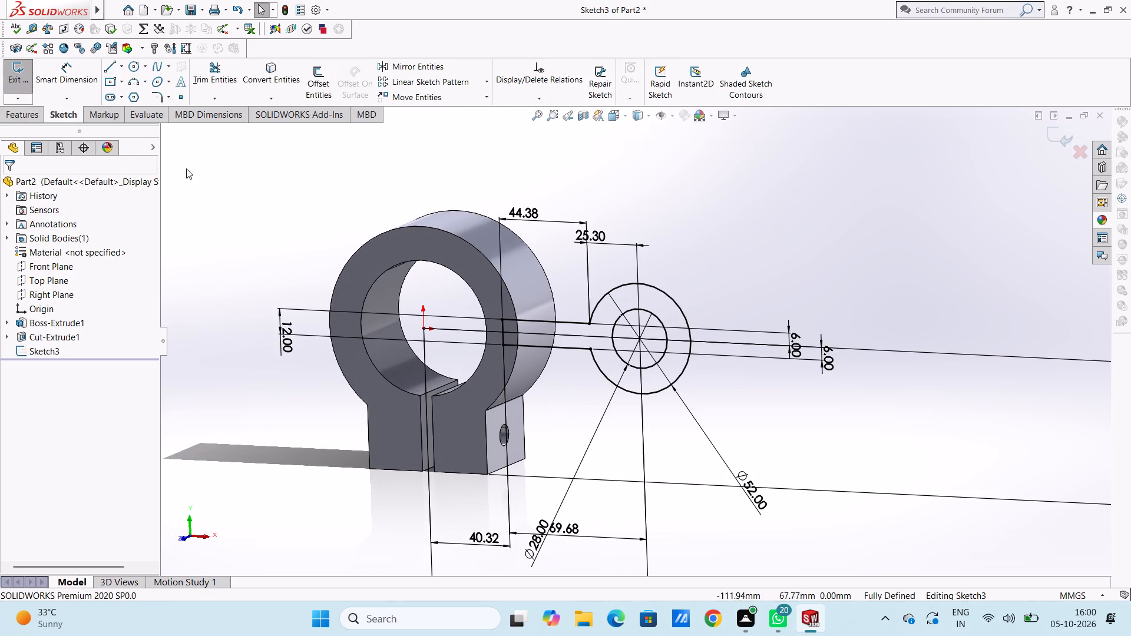
Extrude the arm and boss sketch 42 mm blind in the reversed direction, alongside the ring, with merged result.
left_click(19, 119)
left_click(28, 76)
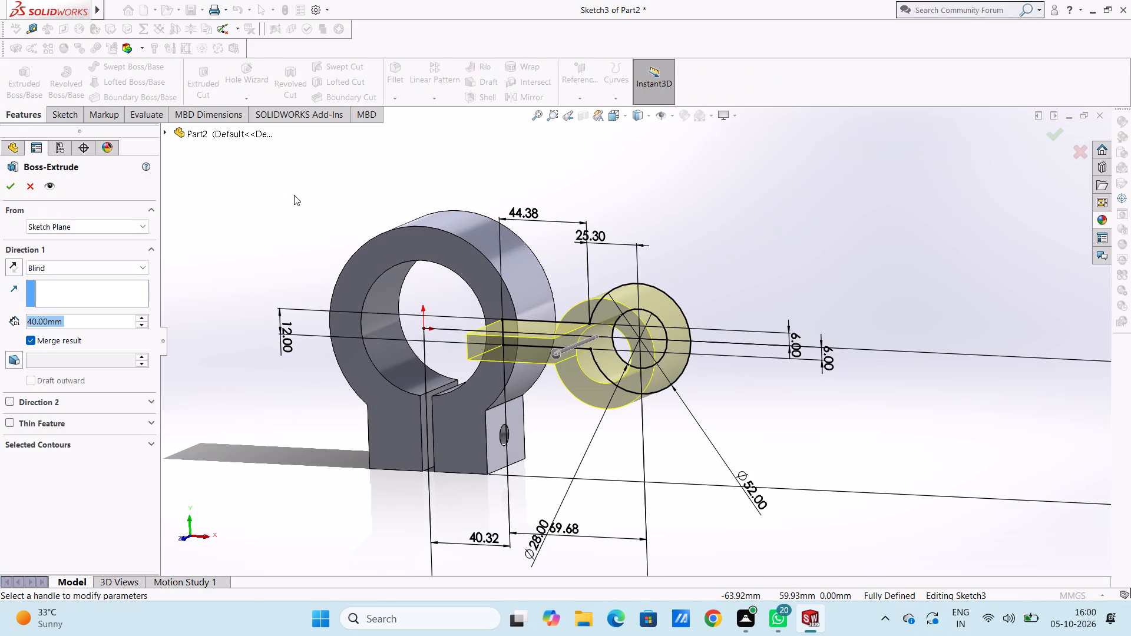
type("42")
key("Return")
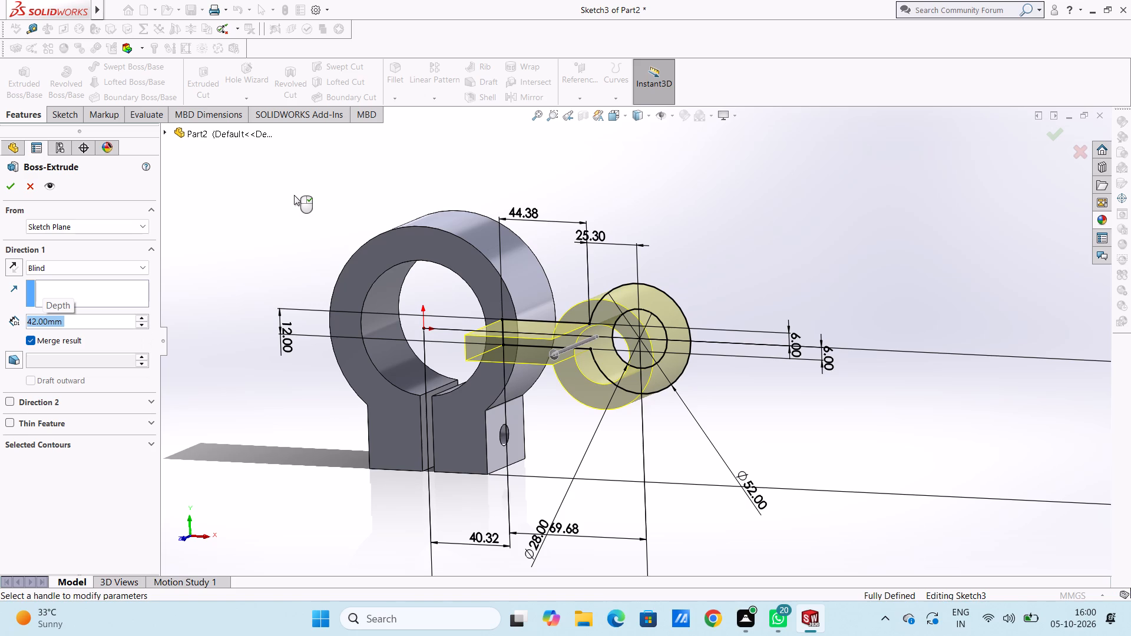
scroll(294, 195, "up", 2)
middle_click_drag(758, 176, 736, 197)
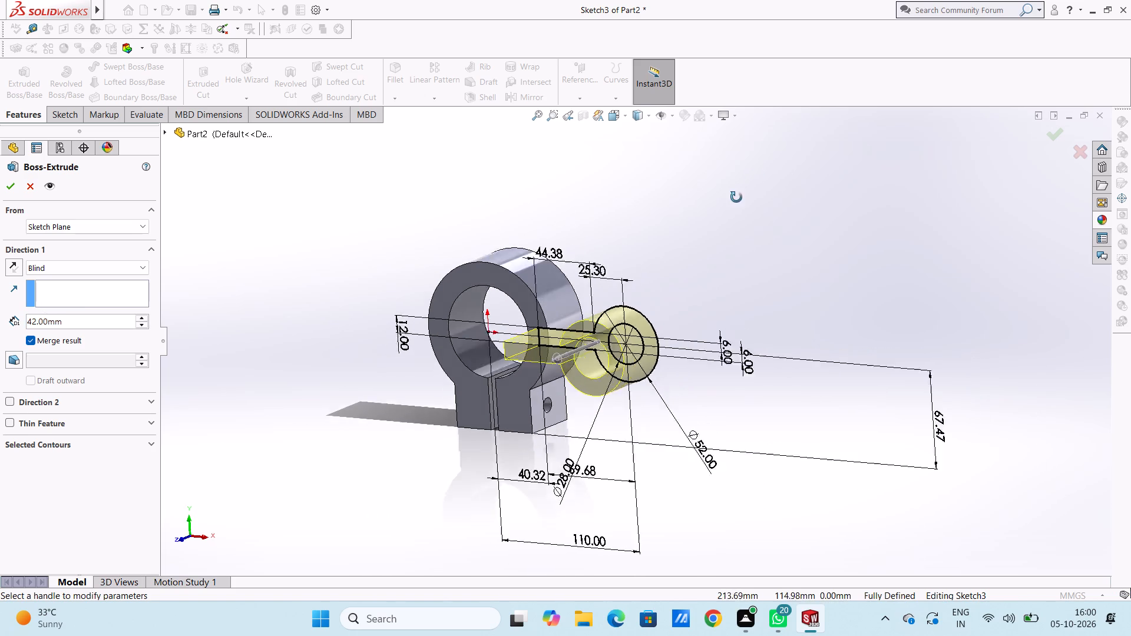
middle_click_drag(736, 197, 696, 291)
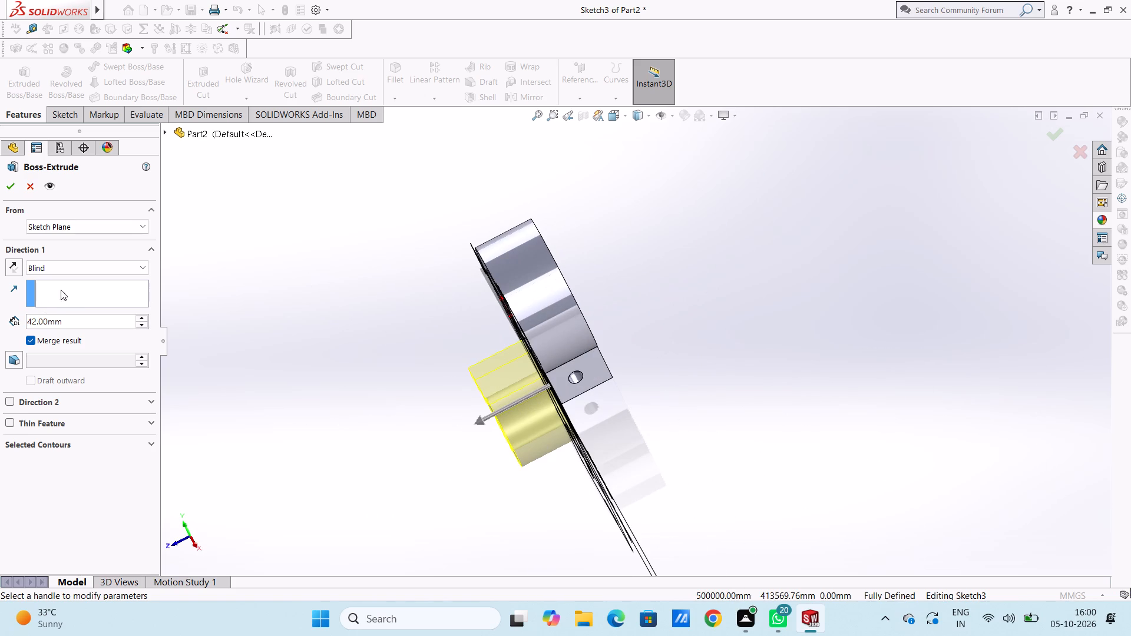
left_click(15, 270)
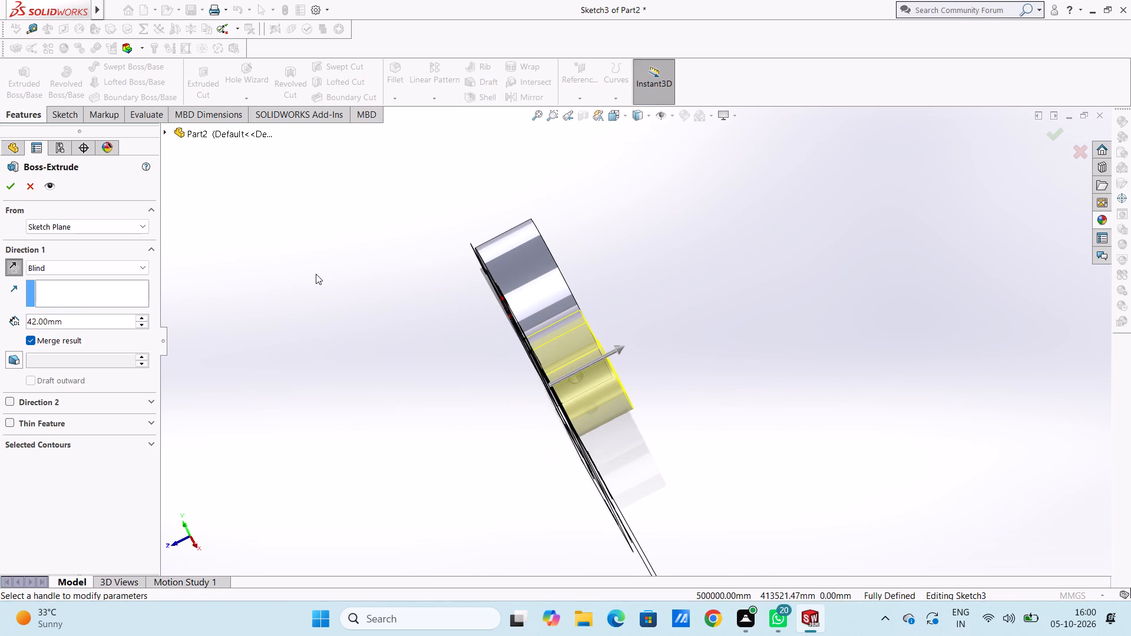
middle_click_drag(323, 280, 330, 462)
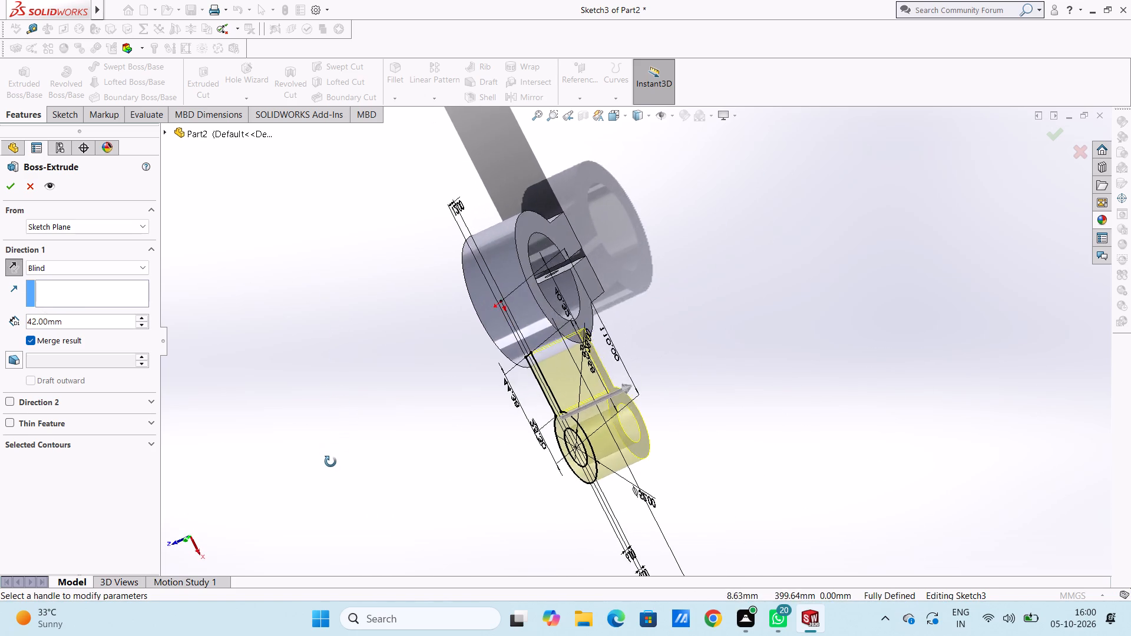
middle_click_drag(330, 462, 350, 319)
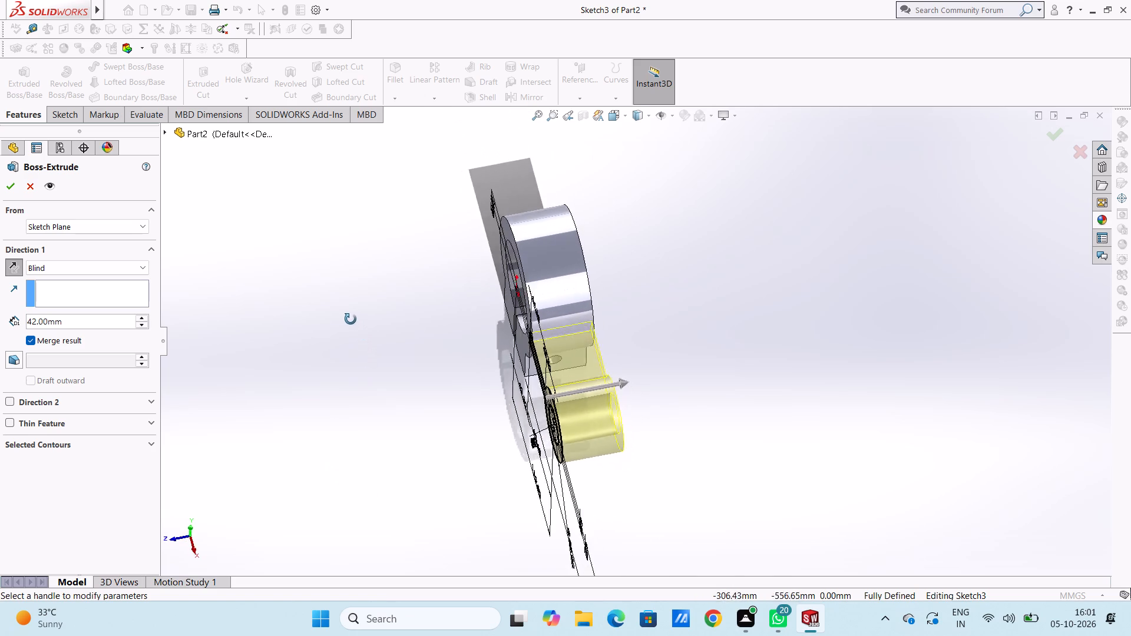
middle_click_drag(350, 319, 343, 313)
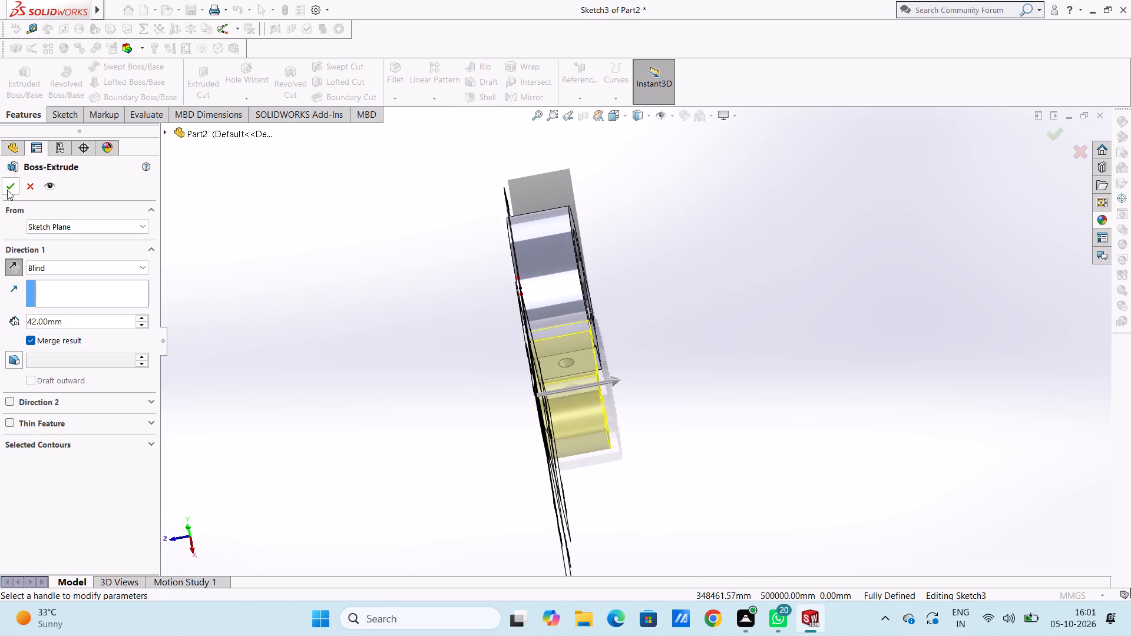
left_click(7, 190)
left_click(290, 313)
Examine the extruded arm and second boss next to the clamp ring from several sides.
middle_click_drag(326, 306, 290, 311)
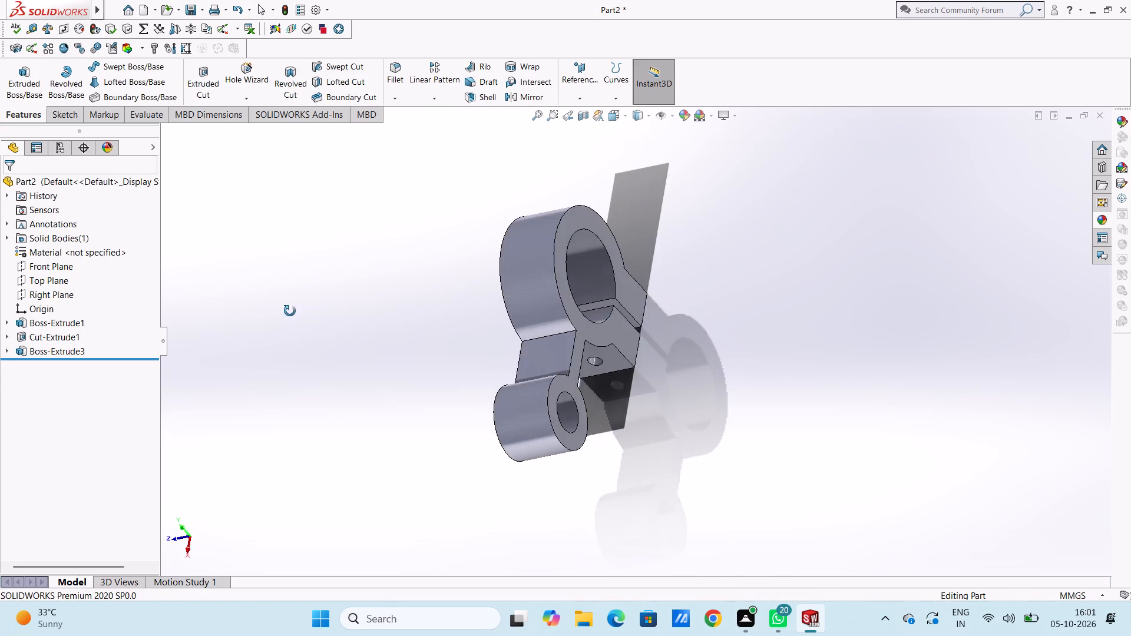
middle_click_drag(290, 311, 324, 263)
scroll(356, 366, "up", 1)
middle_click_drag(353, 363, 402, 264)
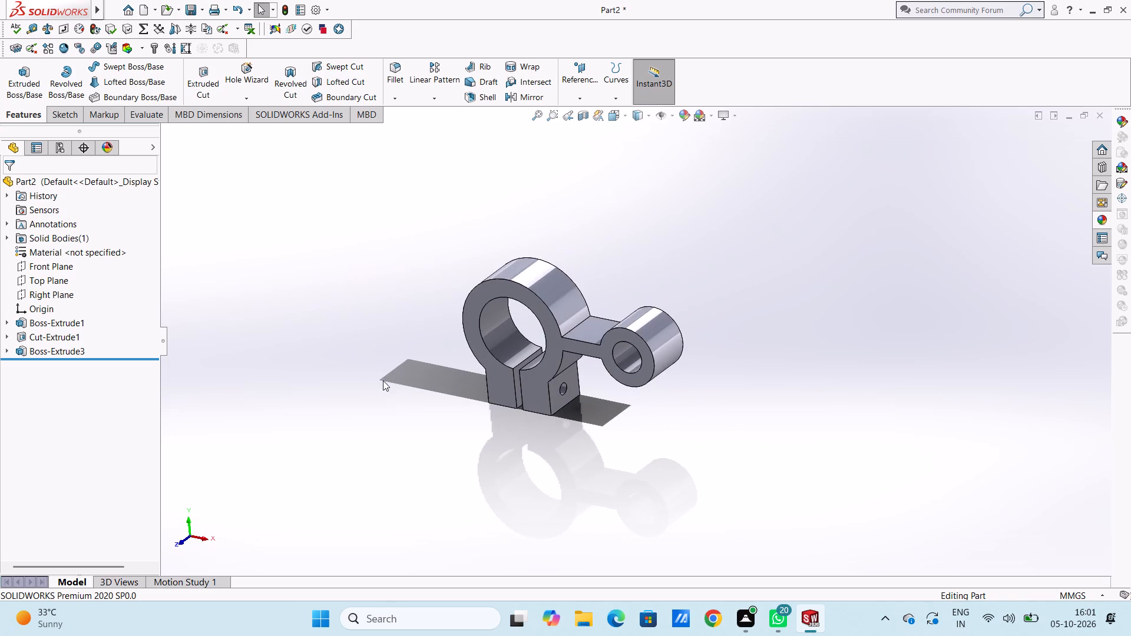
middle_click_drag(382, 380, 522, 370)
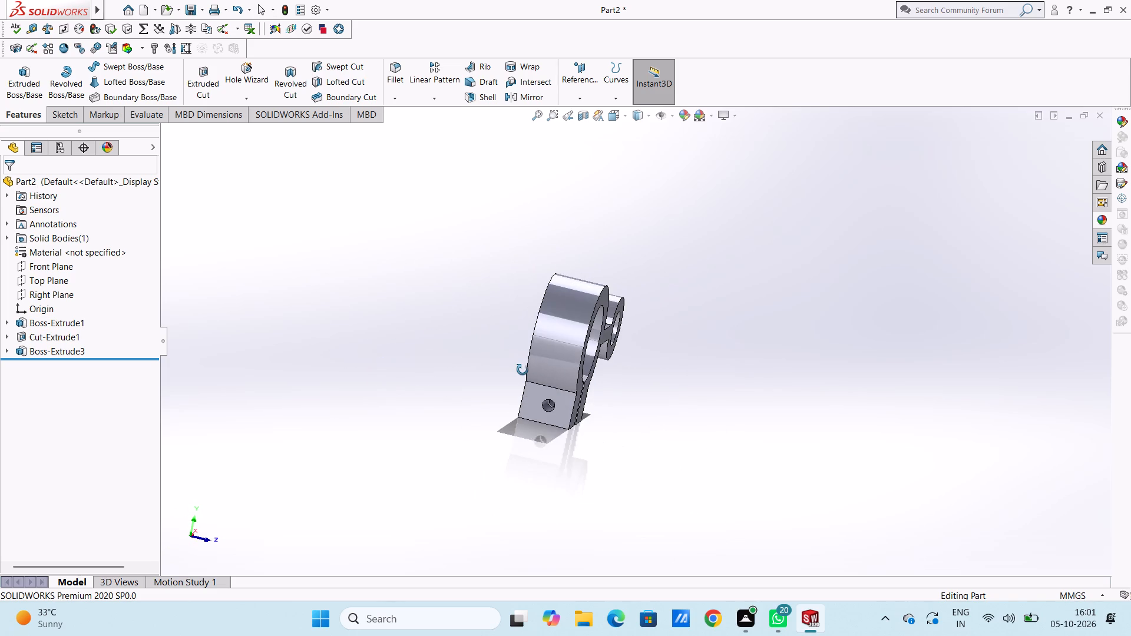
middle_click_drag(522, 370, 270, 328)
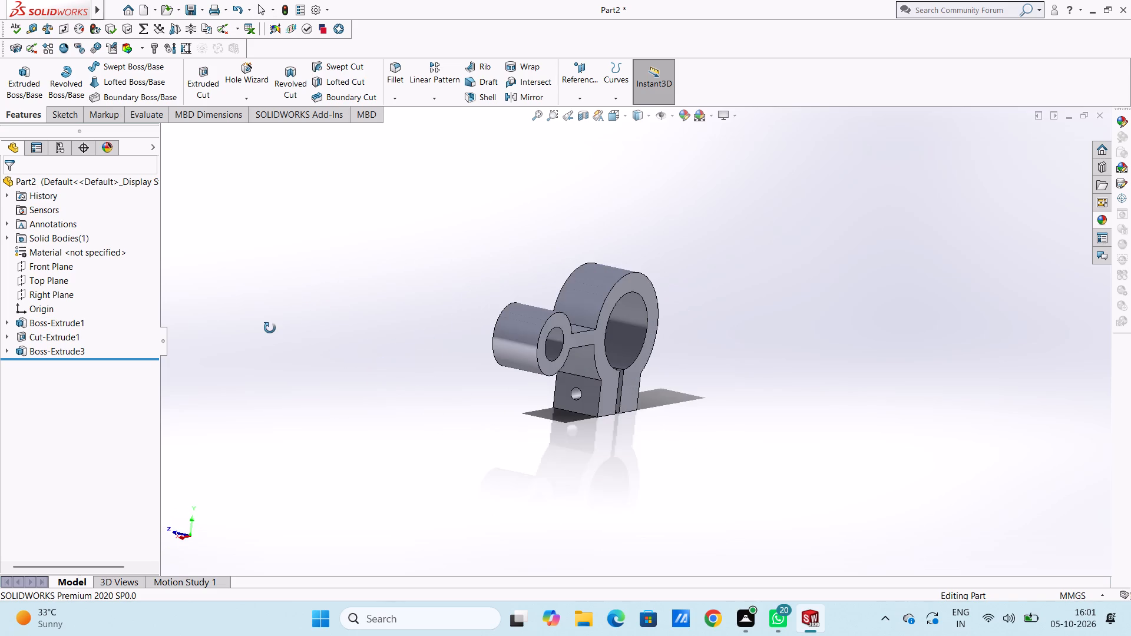
Examine the clamp ring, arm and second boss from several sides and from above.
middle_click_drag(270, 328, 433, 483)
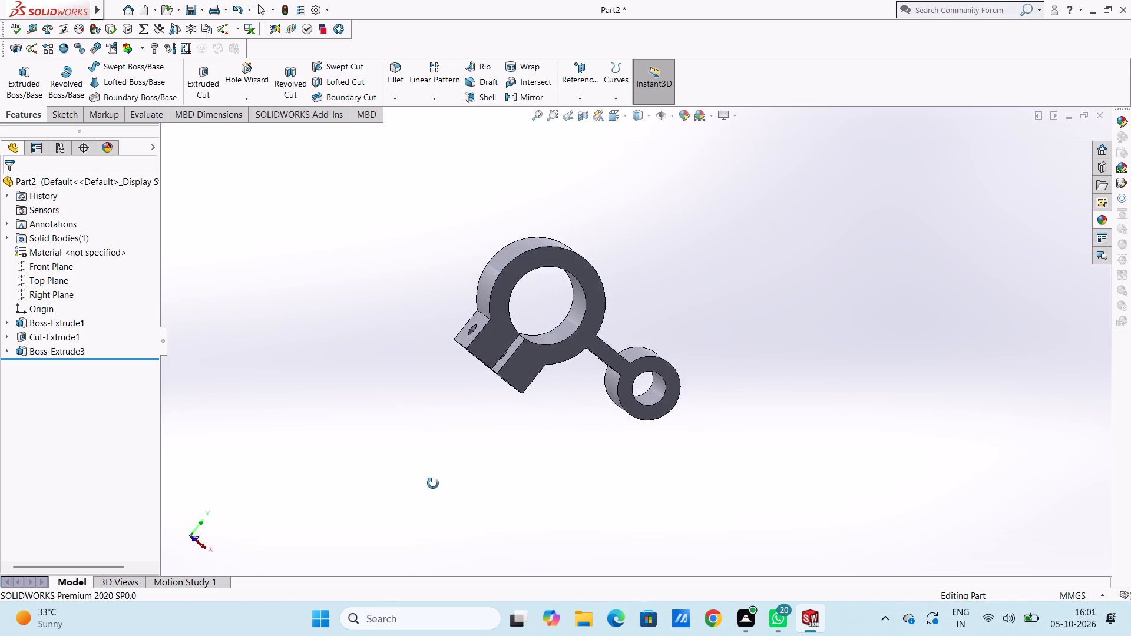
middle_click_drag(433, 483, 409, 456)
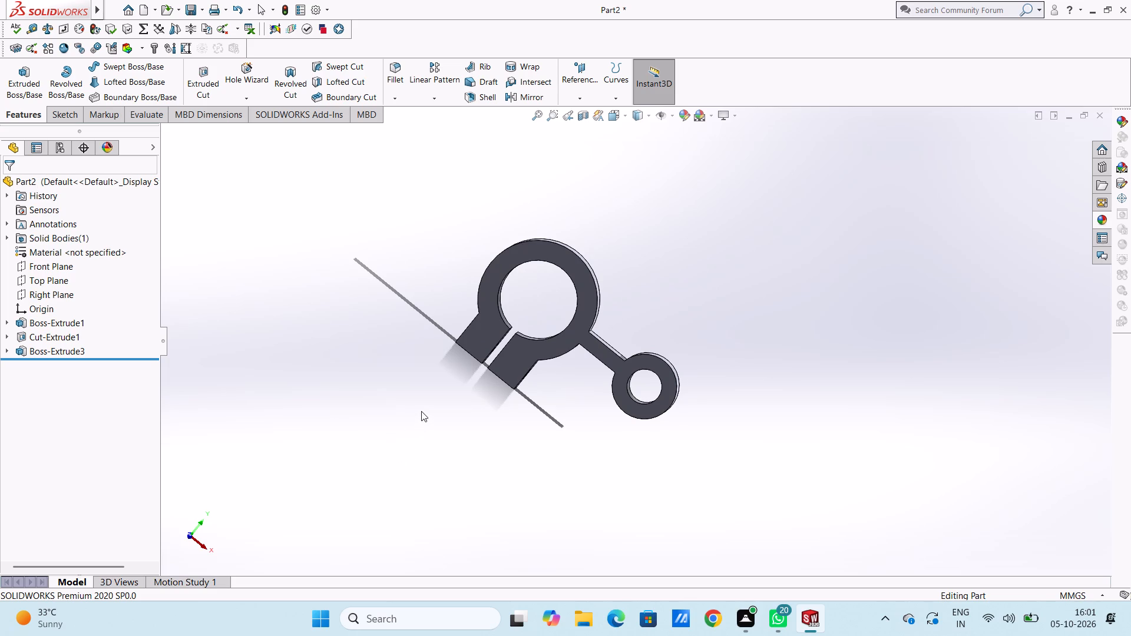
scroll(421, 411, "up", 2)
middle_click_drag(421, 327, 384, 485)
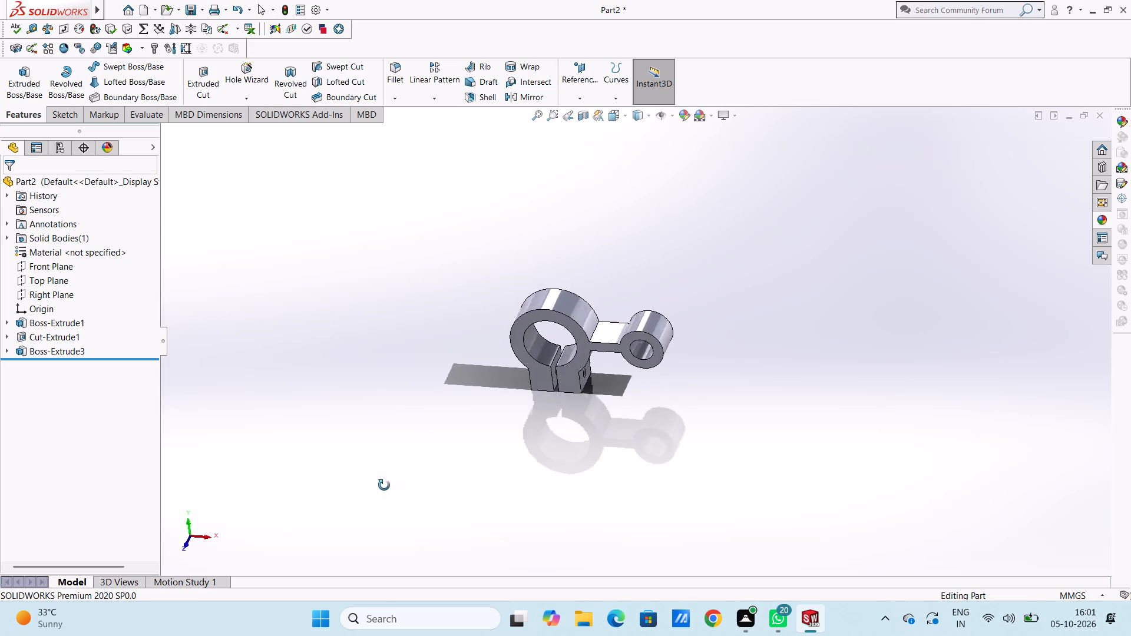
middle_click_drag(384, 485, 379, 508)
middle_click_drag(353, 400, 388, 483)
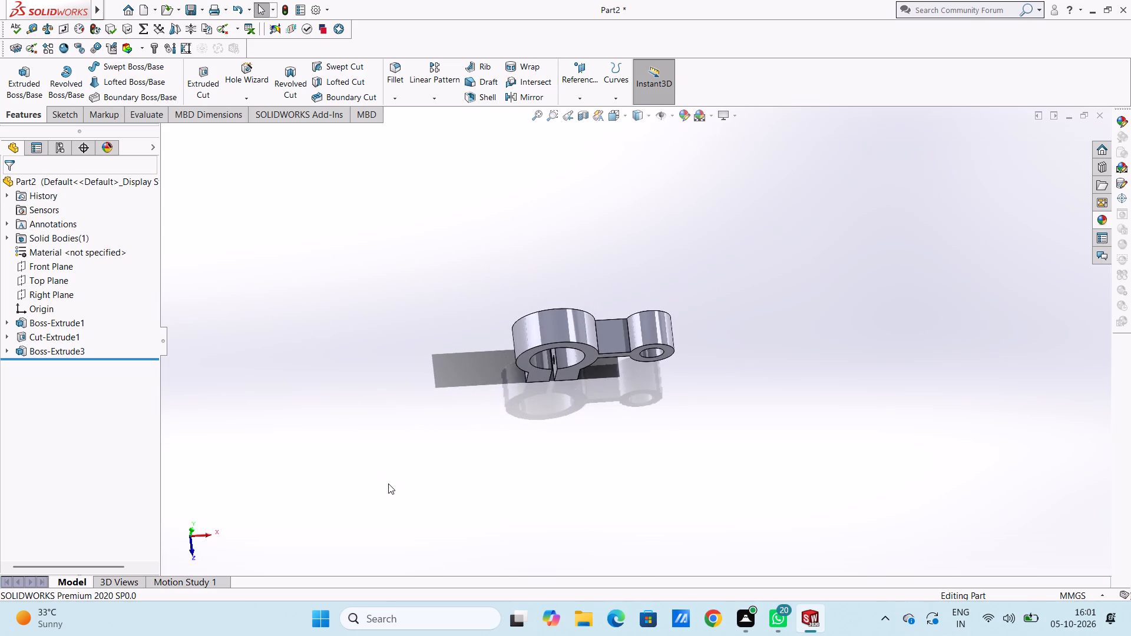
middle_click_drag(381, 448, 308, 355)
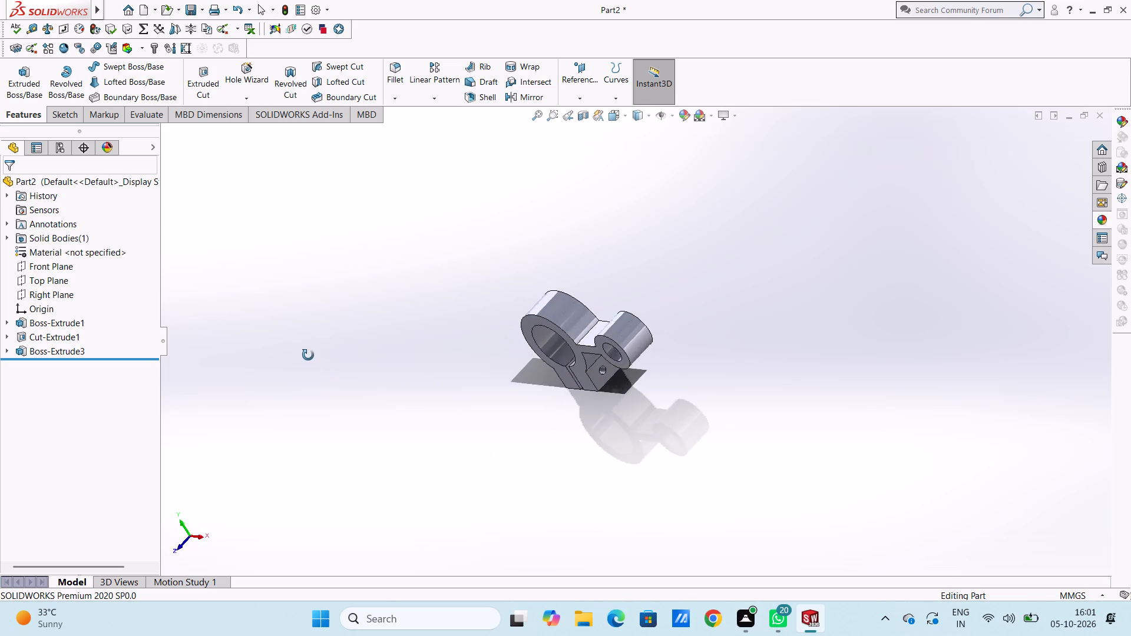
middle_click_drag(308, 355, 362, 353)
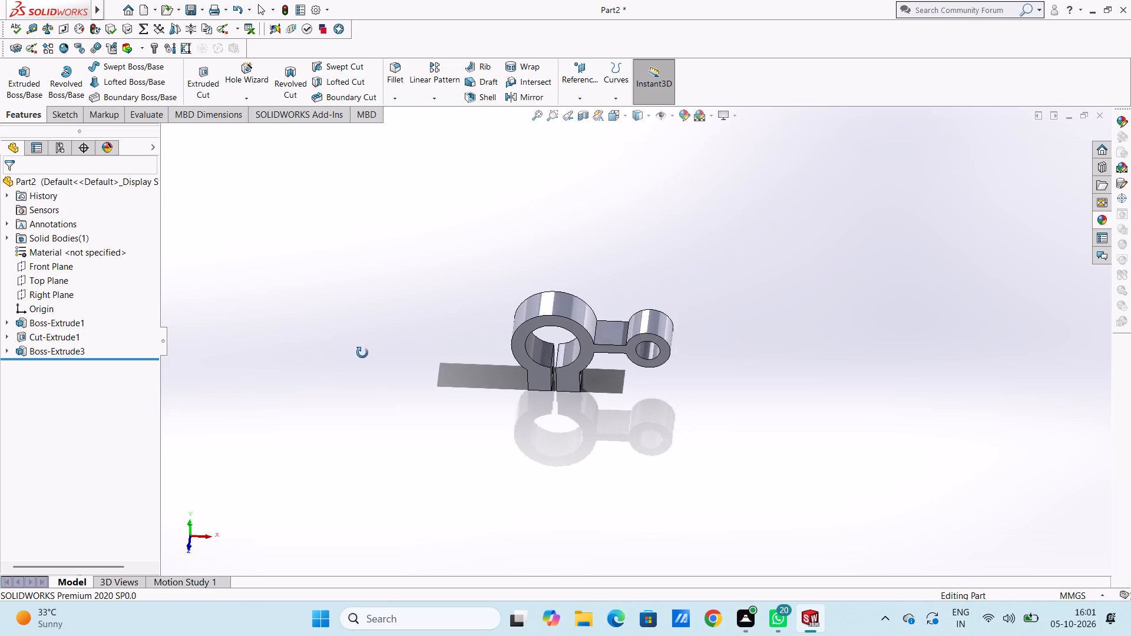
middle_click_drag(362, 353, 378, 349)
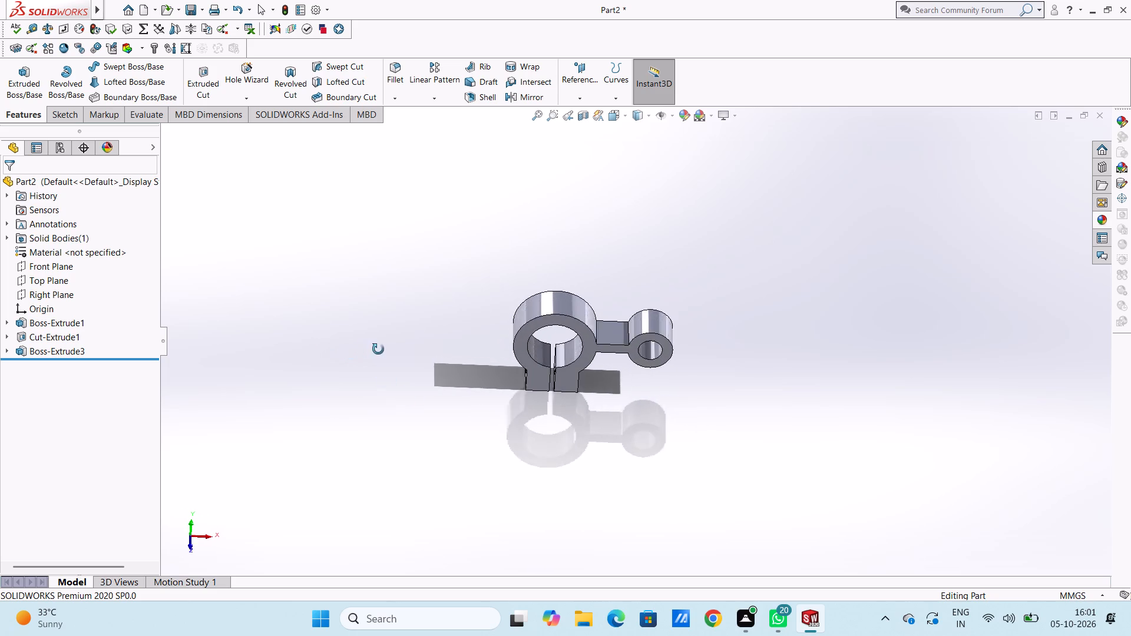
middle_click_drag(378, 349, 381, 175)
middle_click_drag(393, 319, 355, 430)
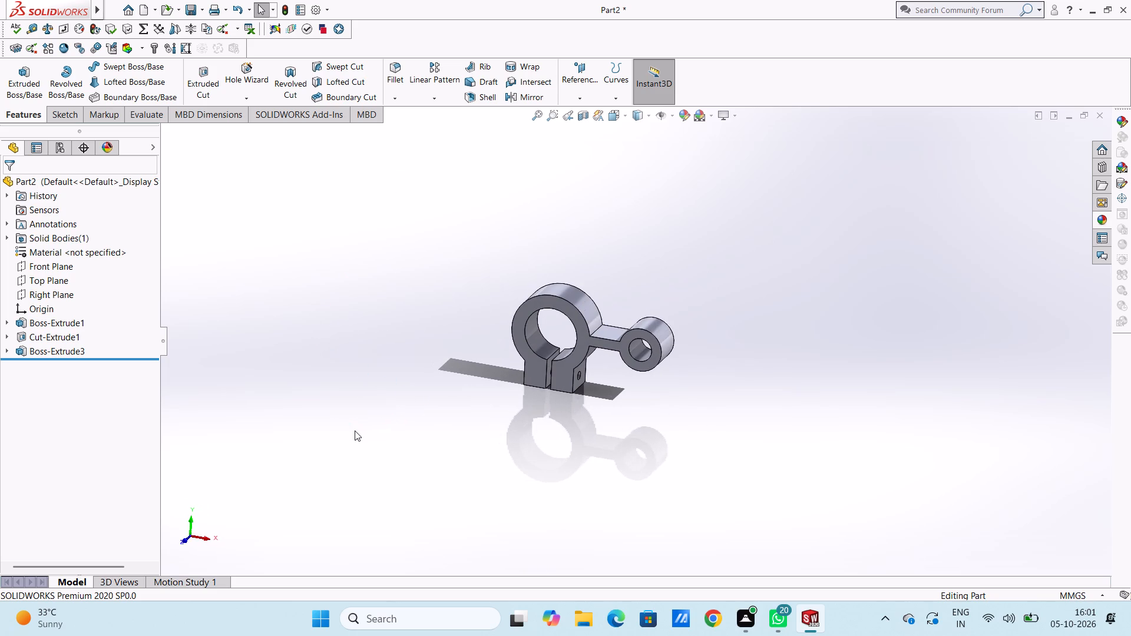
key("ctrl+5")
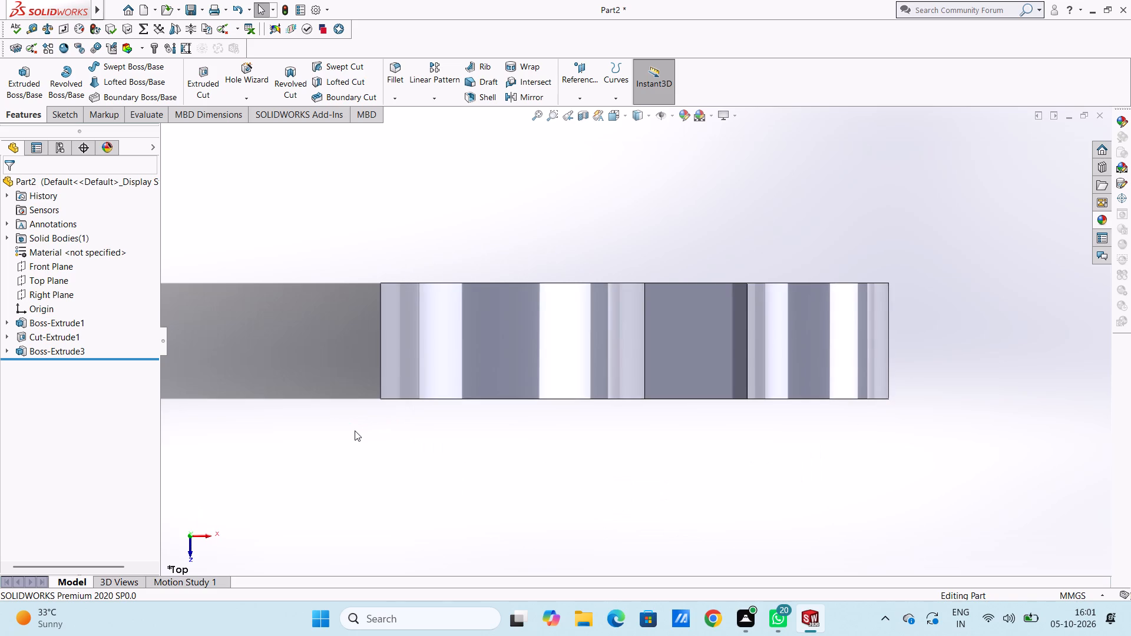
Create a reference plane parallel to the Top Plane, offset 26 mm upward.
key("ctrl+1")
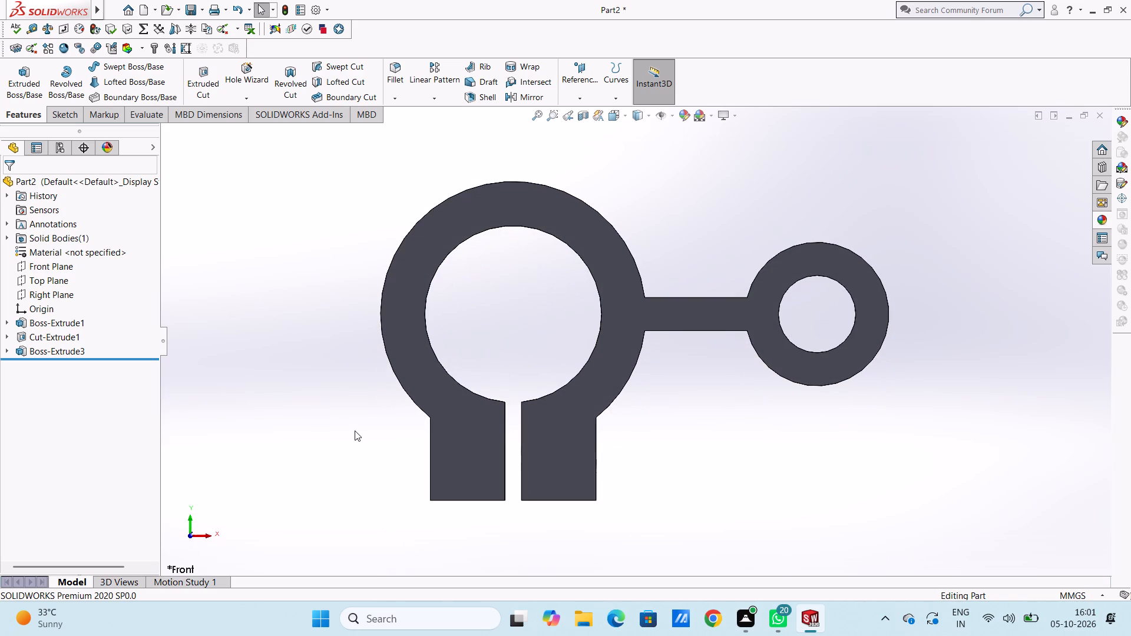
left_click(581, 71)
left_click(598, 111)
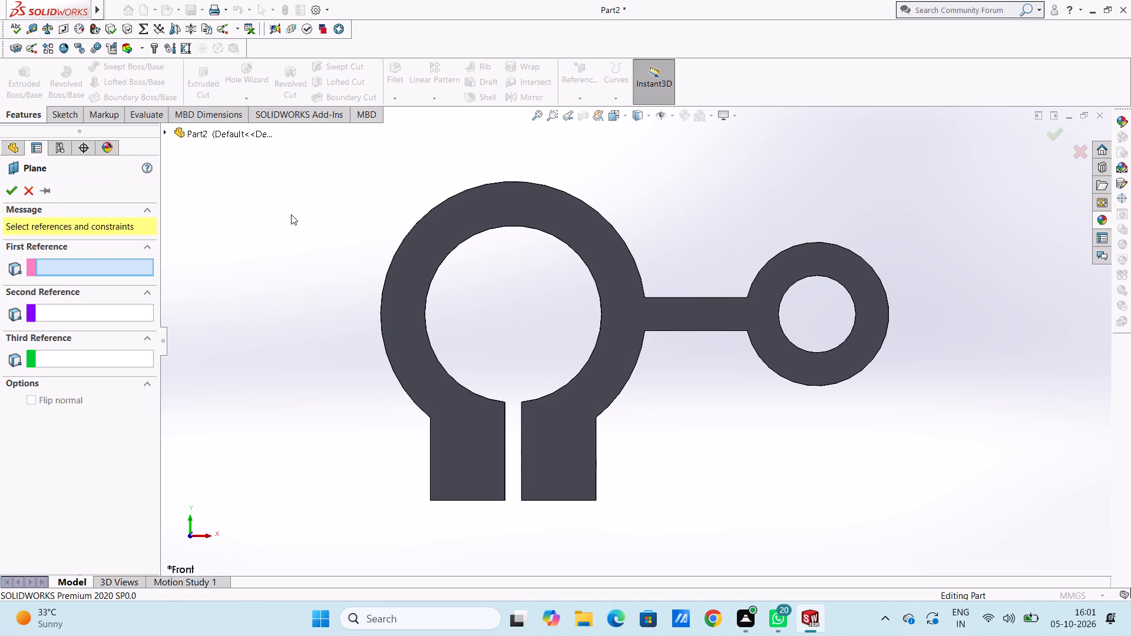
left_click(197, 131)
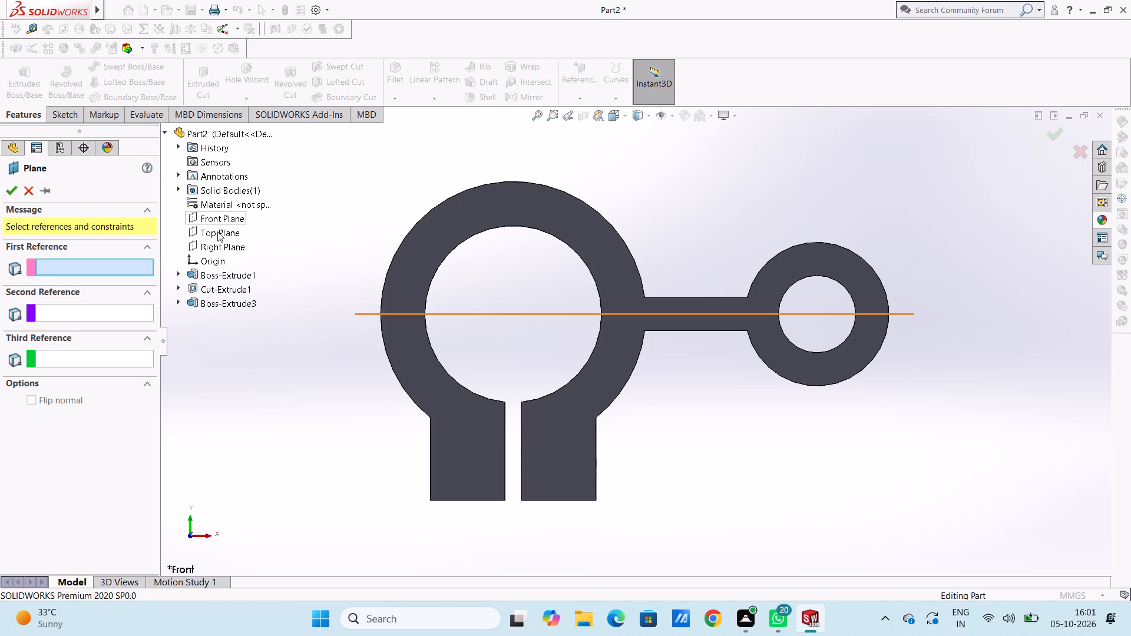
left_click(217, 231)
double_click(86, 372)
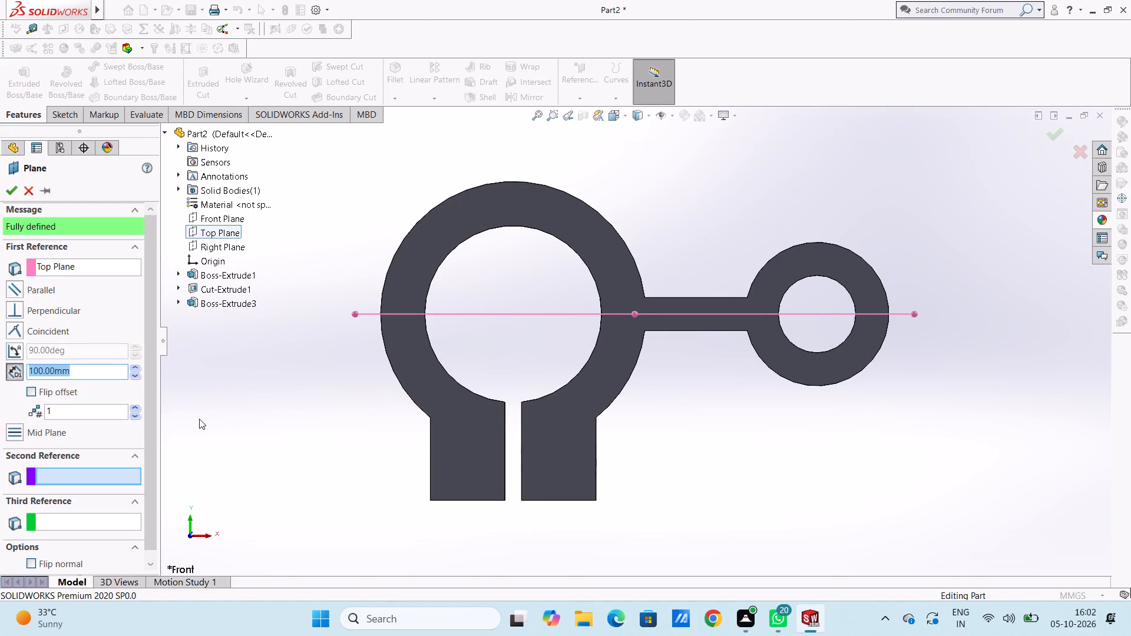
type("26")
key("Return")
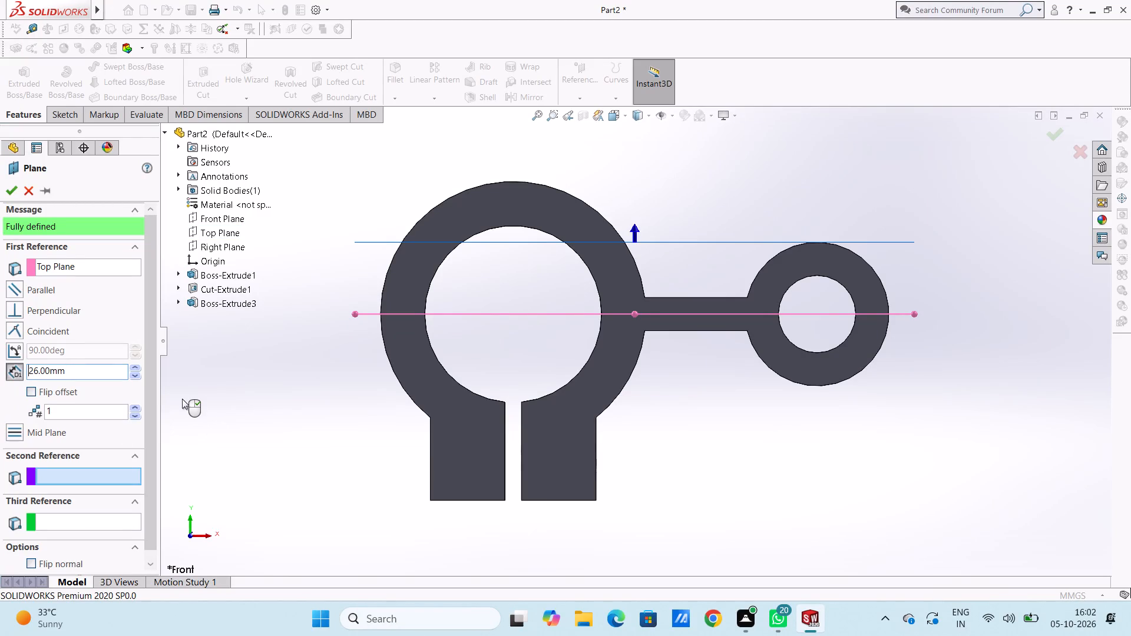
left_click(5, 194)
left_click(299, 290)
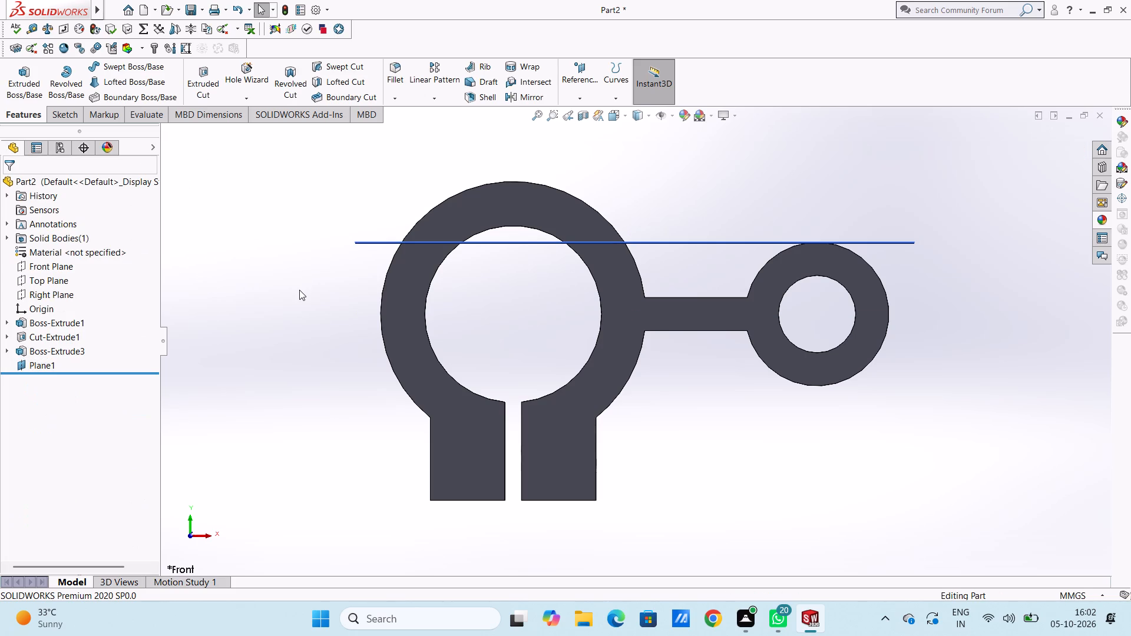
Open a new sketch on the offset plane above the Top Plane.
key("ctrl+5")
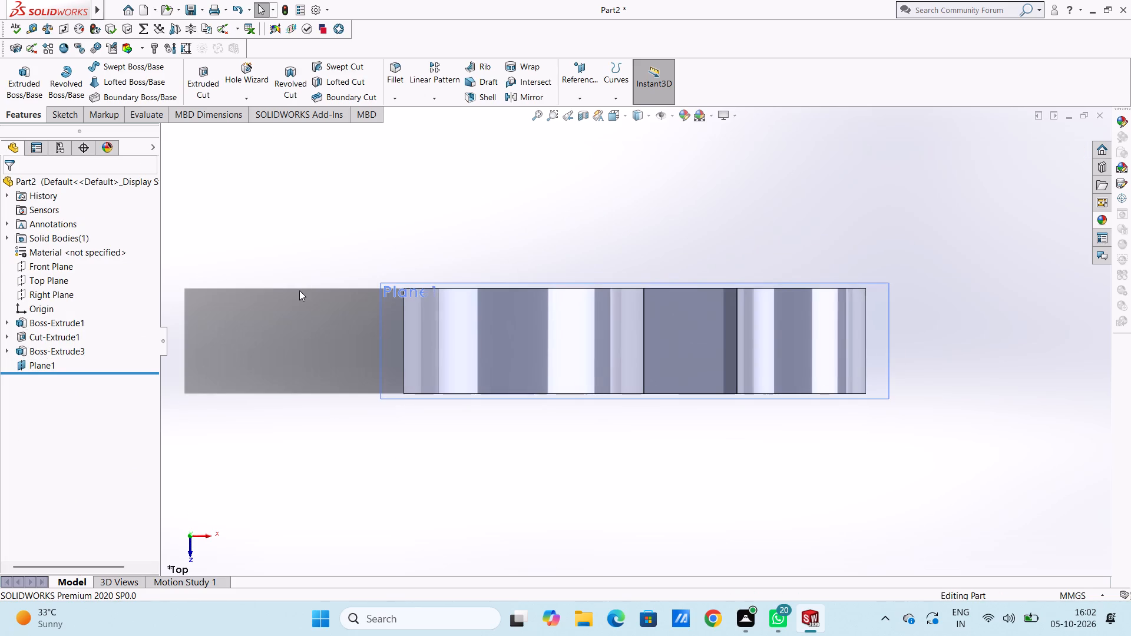
left_click(386, 344)
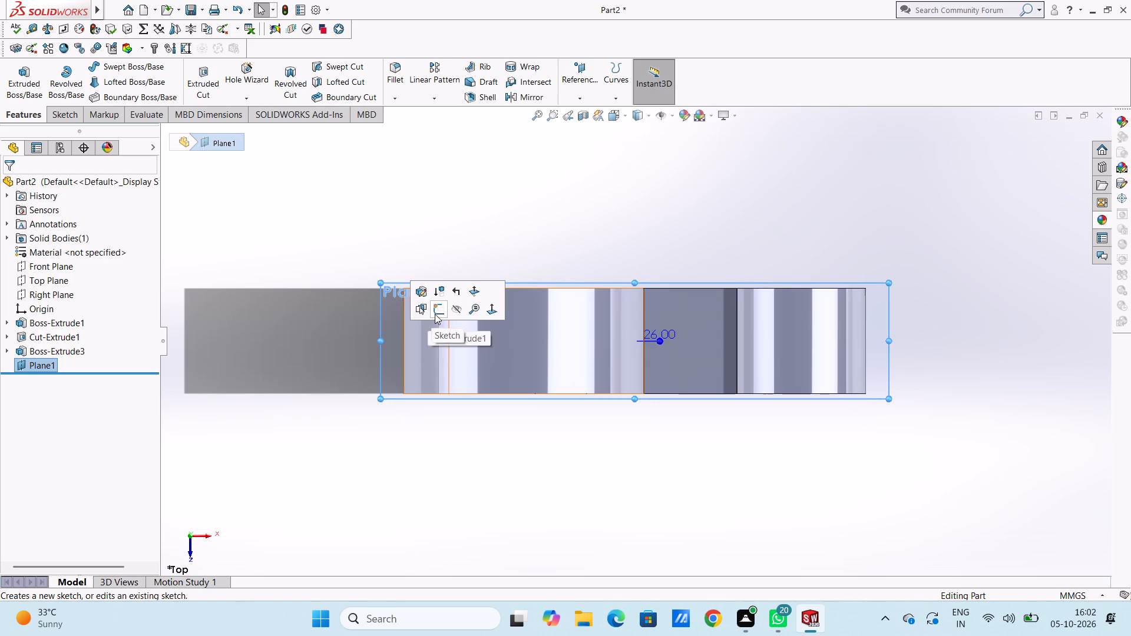
left_click(435, 314)
left_click(441, 242)
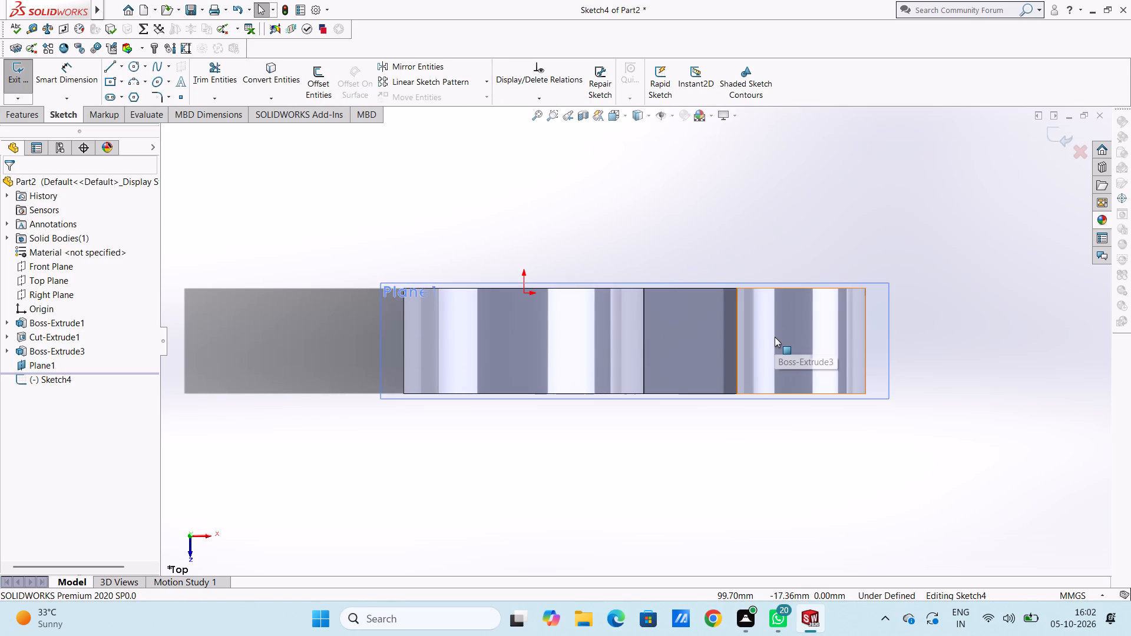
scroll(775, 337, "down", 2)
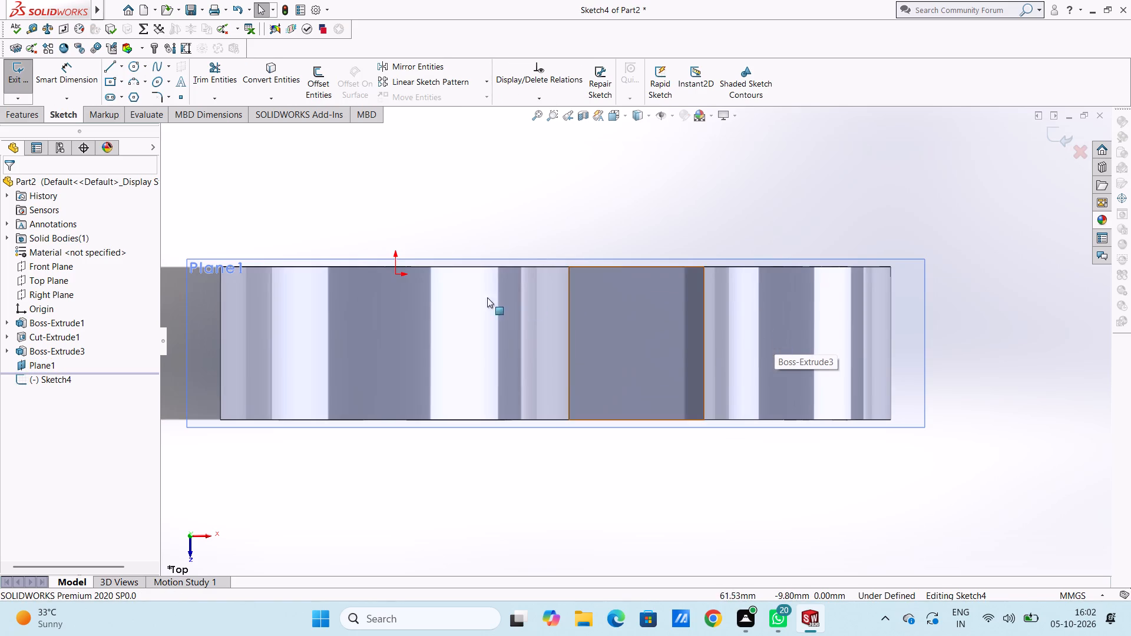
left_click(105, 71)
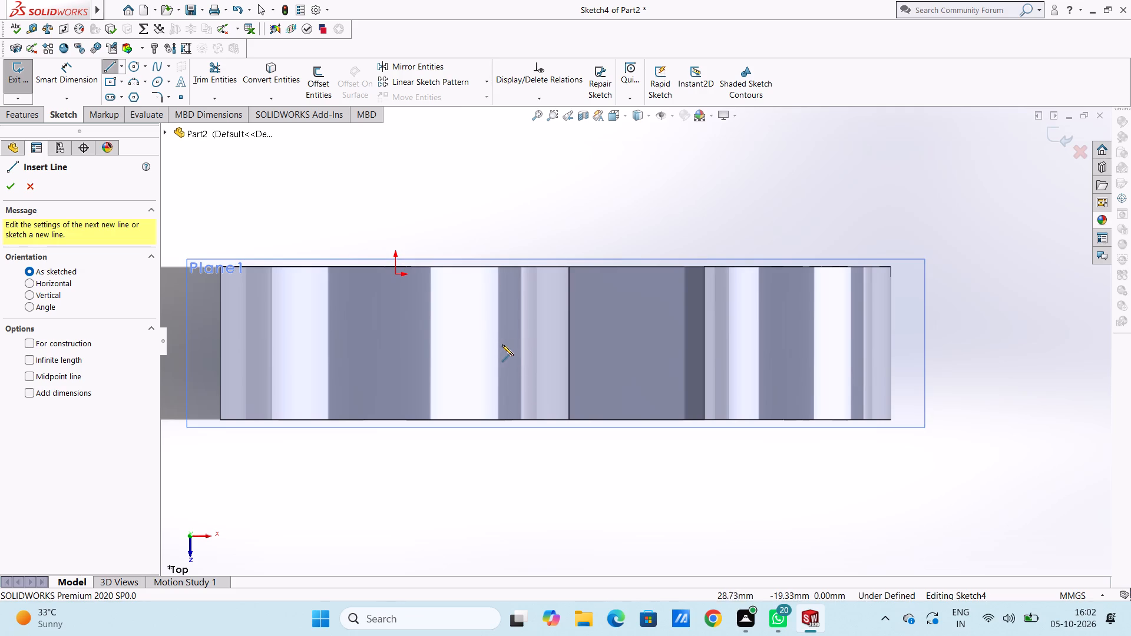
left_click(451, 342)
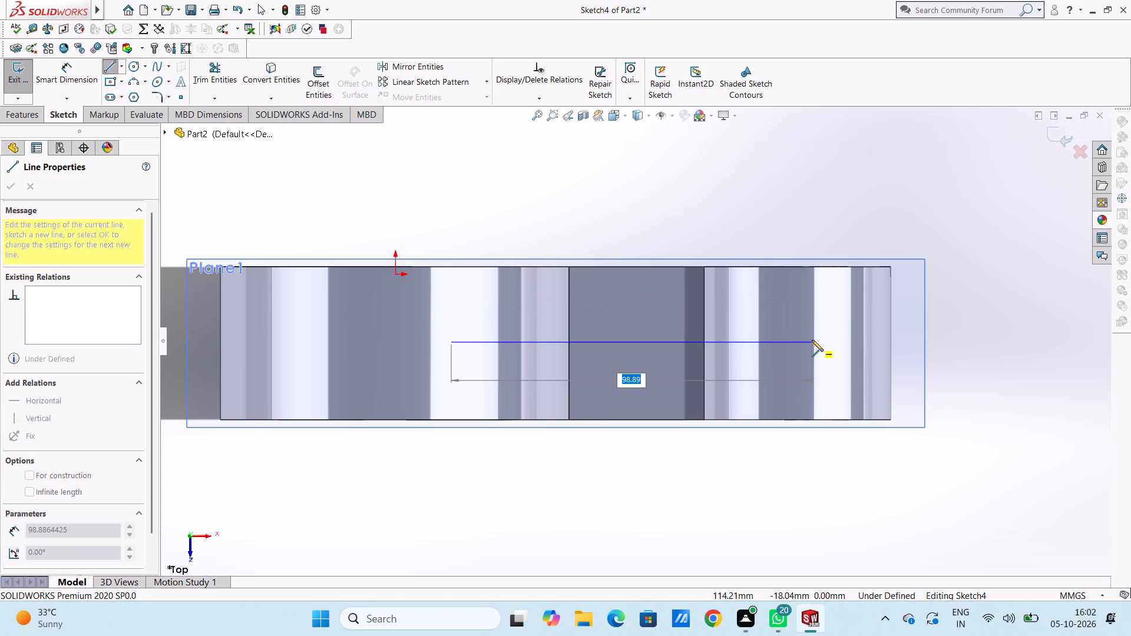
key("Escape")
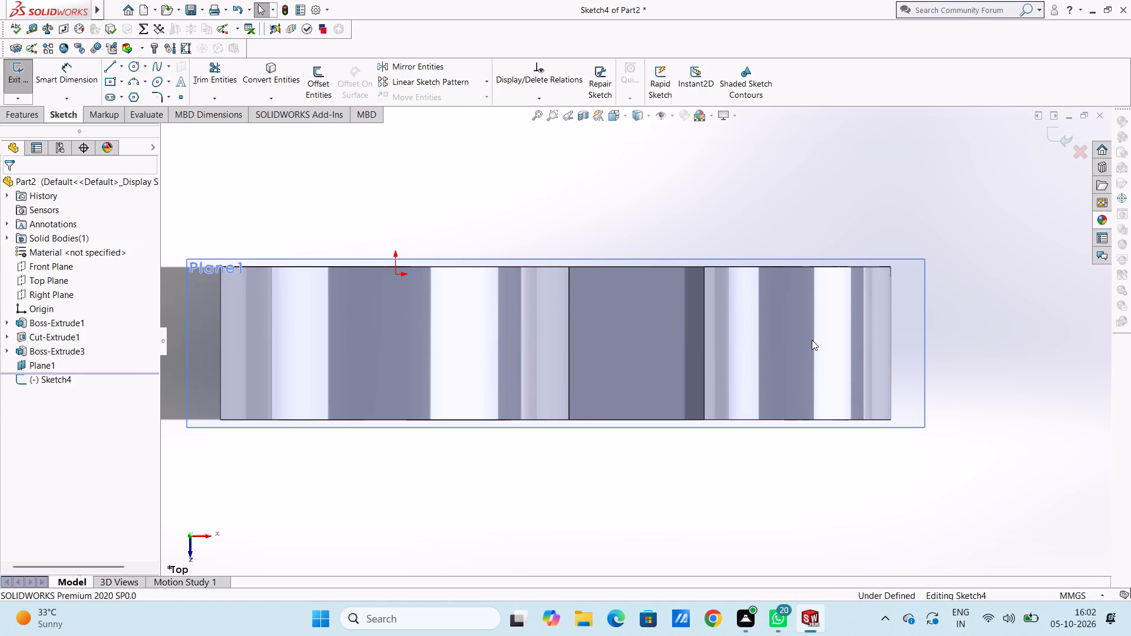
Sketch a horizontal line about 92 mm long on the offset plane, midway across the part's thickness, from the clamp ring to the second boss.
key("ctrl+7")
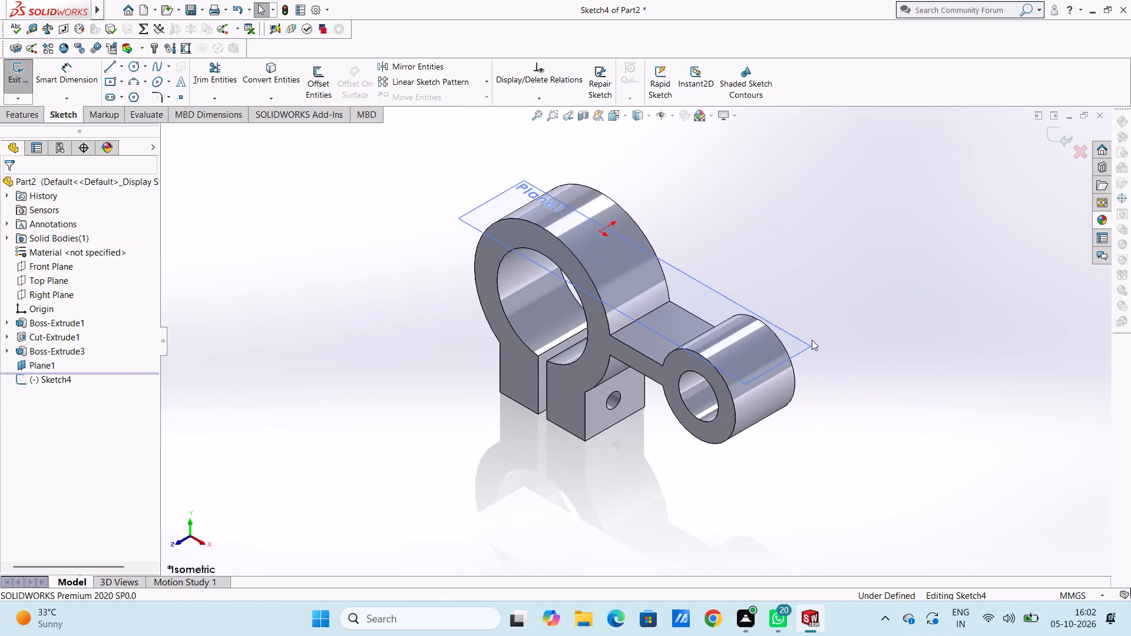
left_click(109, 69)
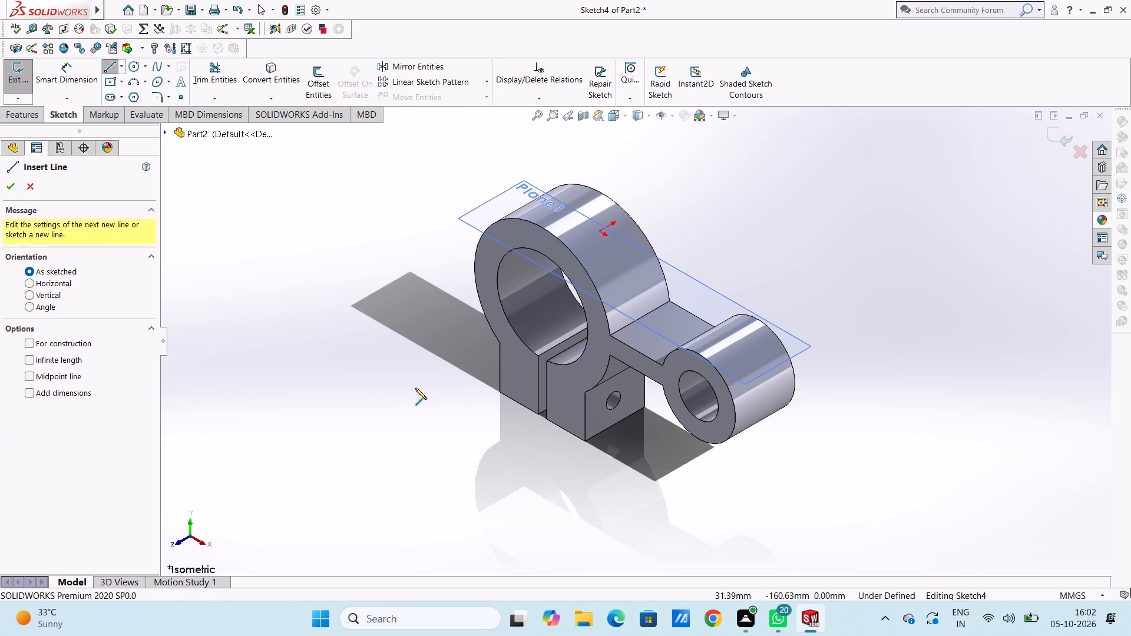
key("ctrl+5")
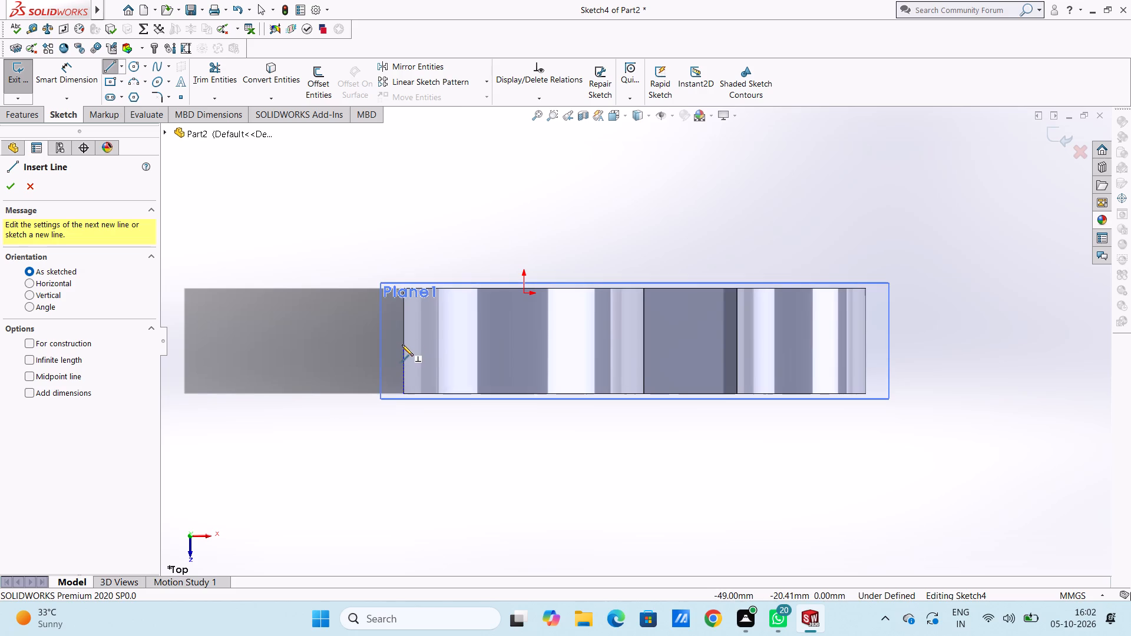
left_click(571, 342)
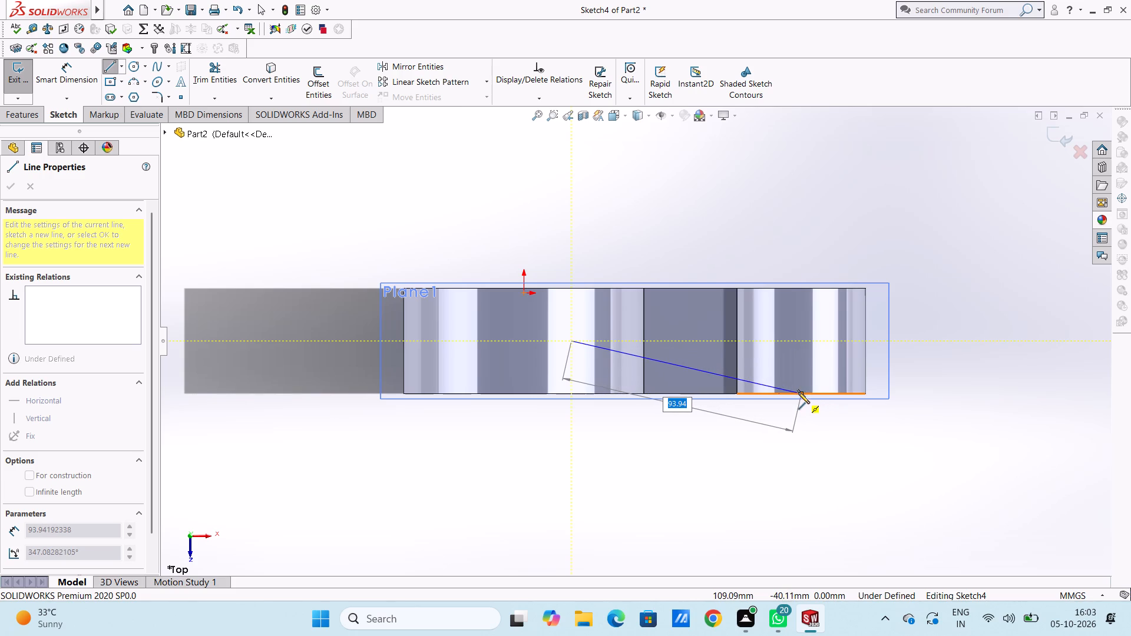
left_click(801, 340)
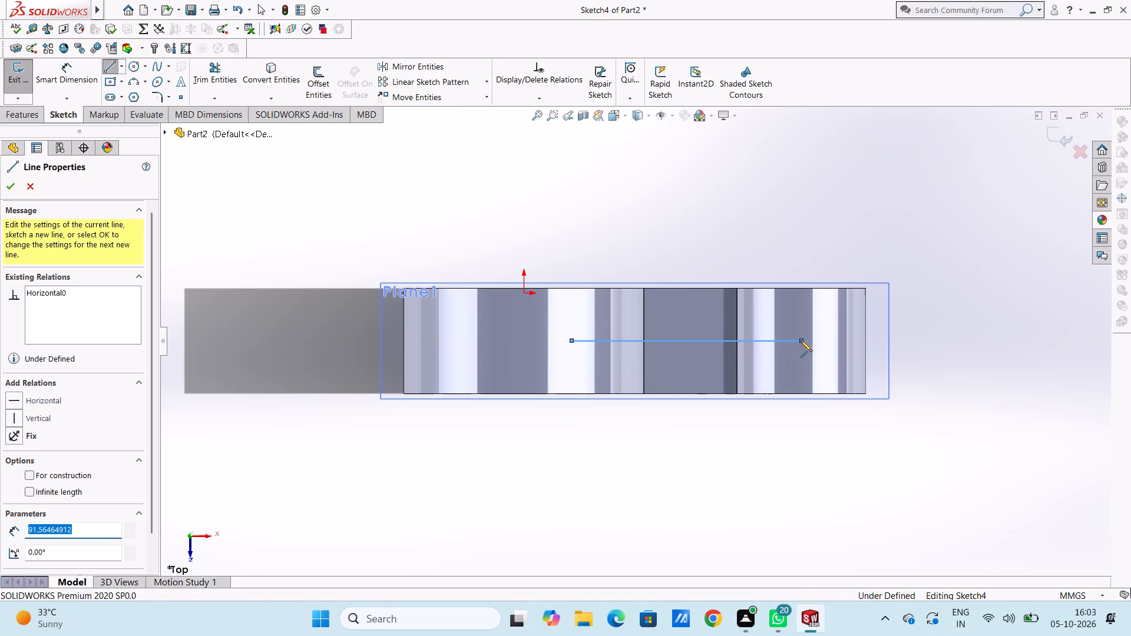
key("Escape")
Dimension the length of the sketch line running from the clamp ring to the second boss.
key("ctrl+1")
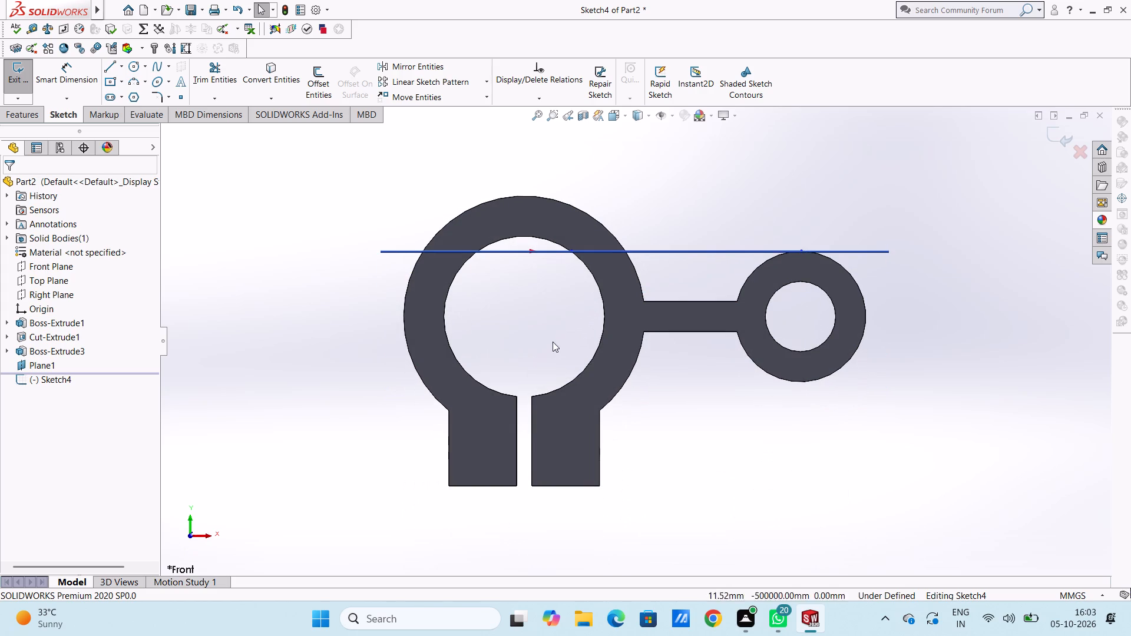
middle_click_drag(553, 344, 552, 359)
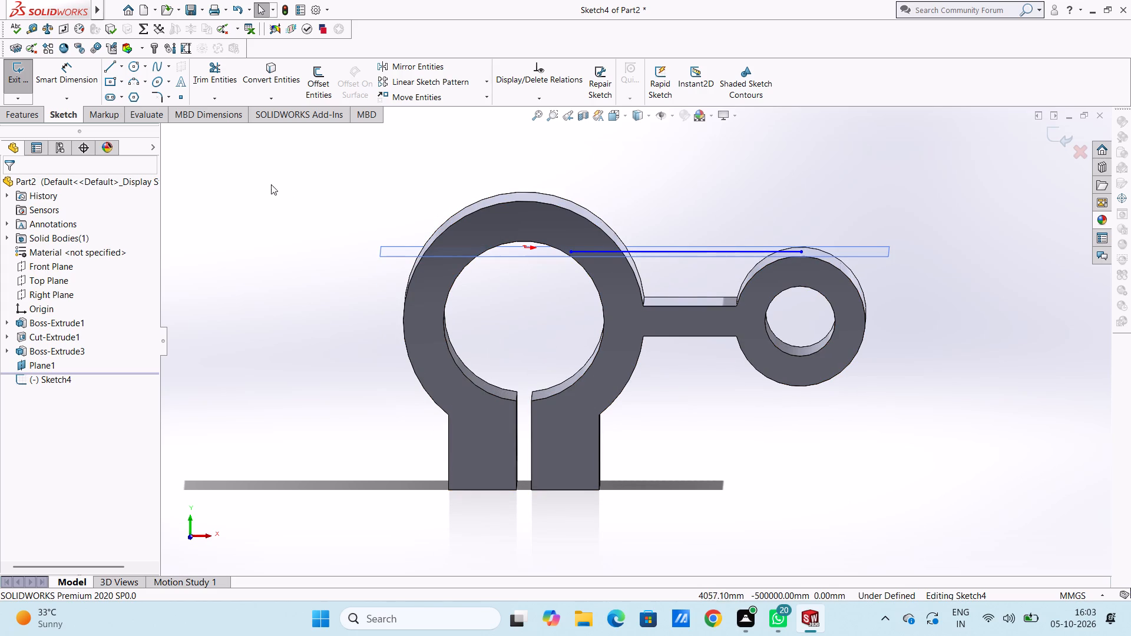
left_click(61, 69)
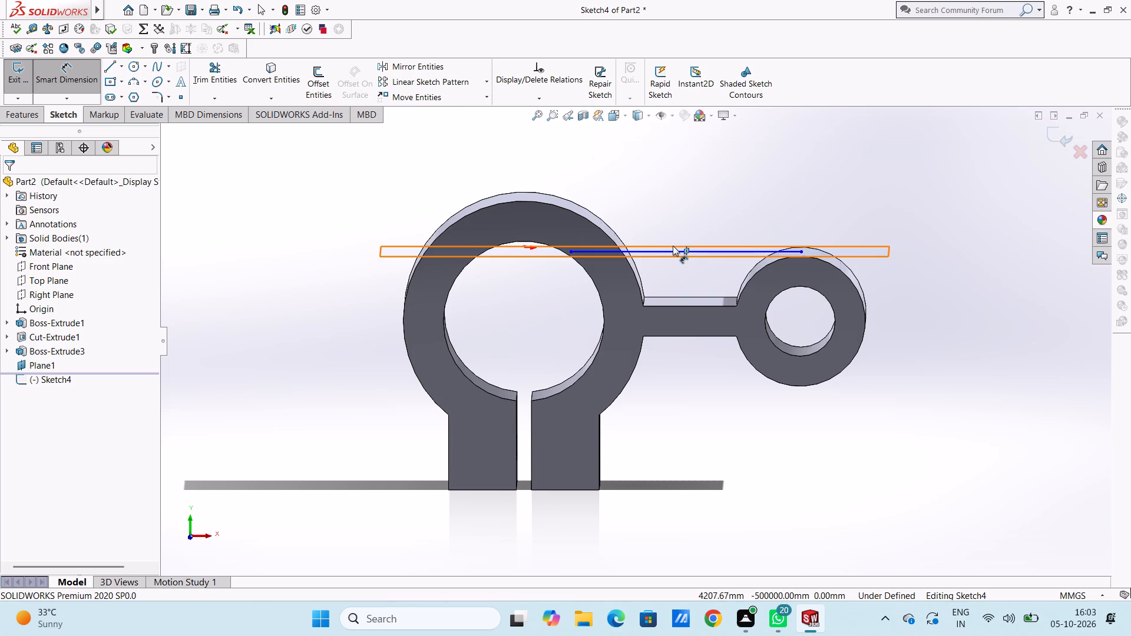
left_click(673, 251)
left_click(667, 187)
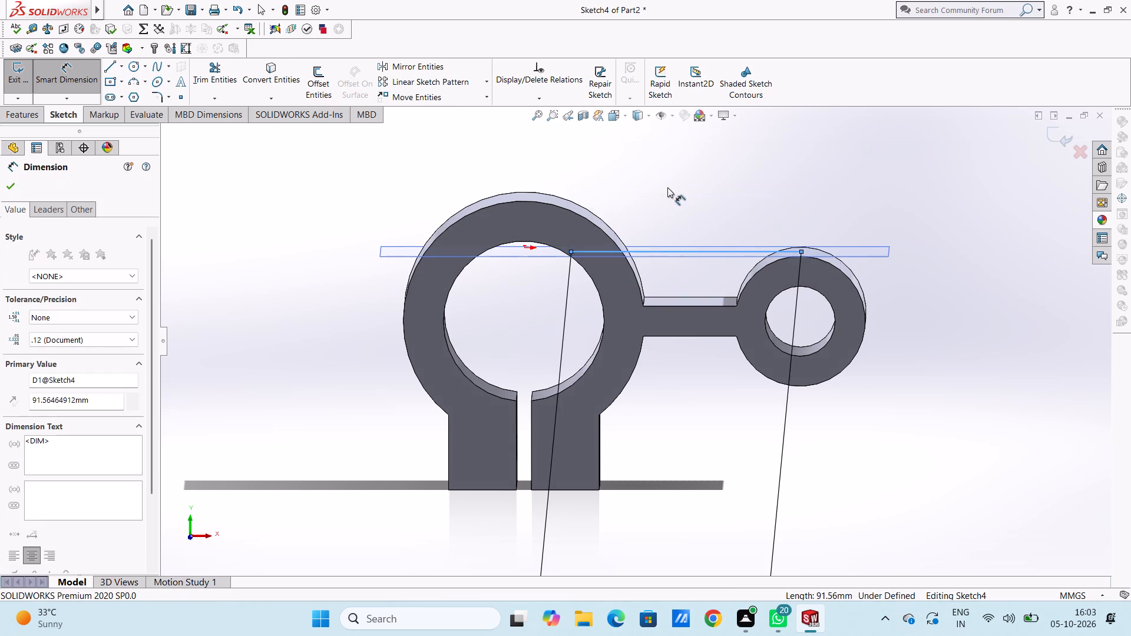
double_click(615, 171)
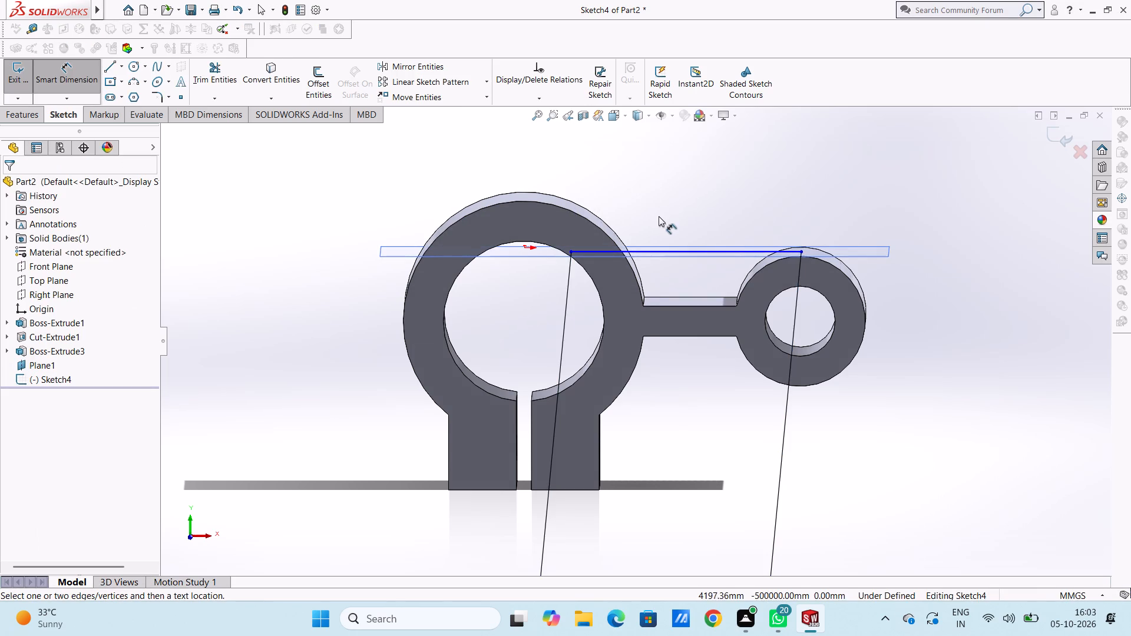
Dimension the distance between the sketch line and the arm's front upper edge, keeping the offered value.
scroll(660, 221, "up", 2)
middle_click_drag(661, 220, 662, 207)
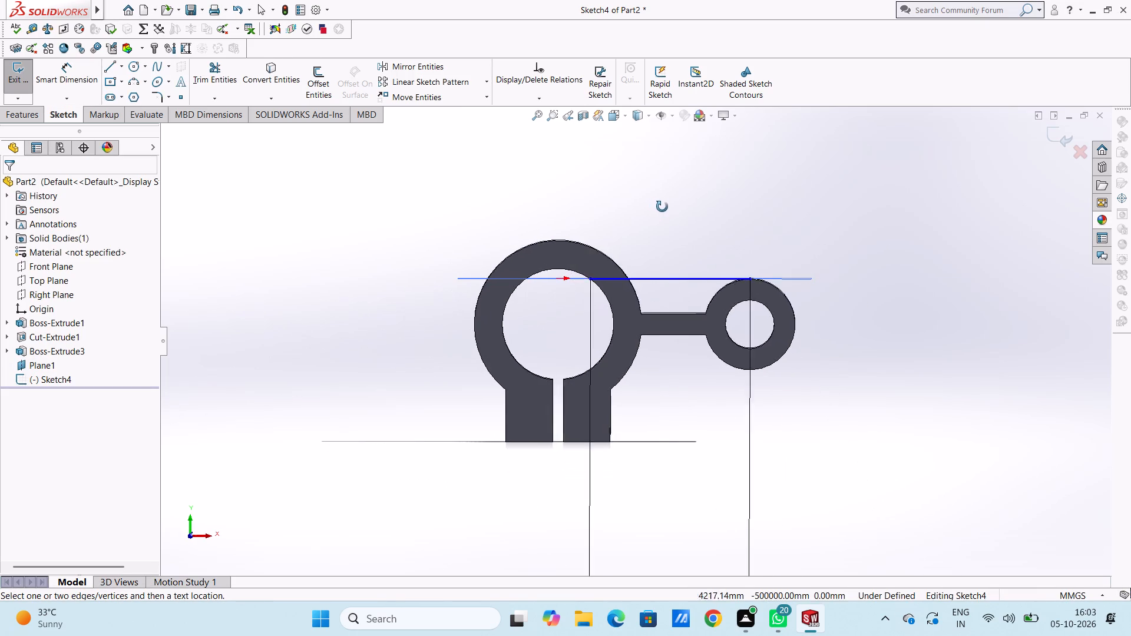
middle_click_drag(662, 207, 667, 221)
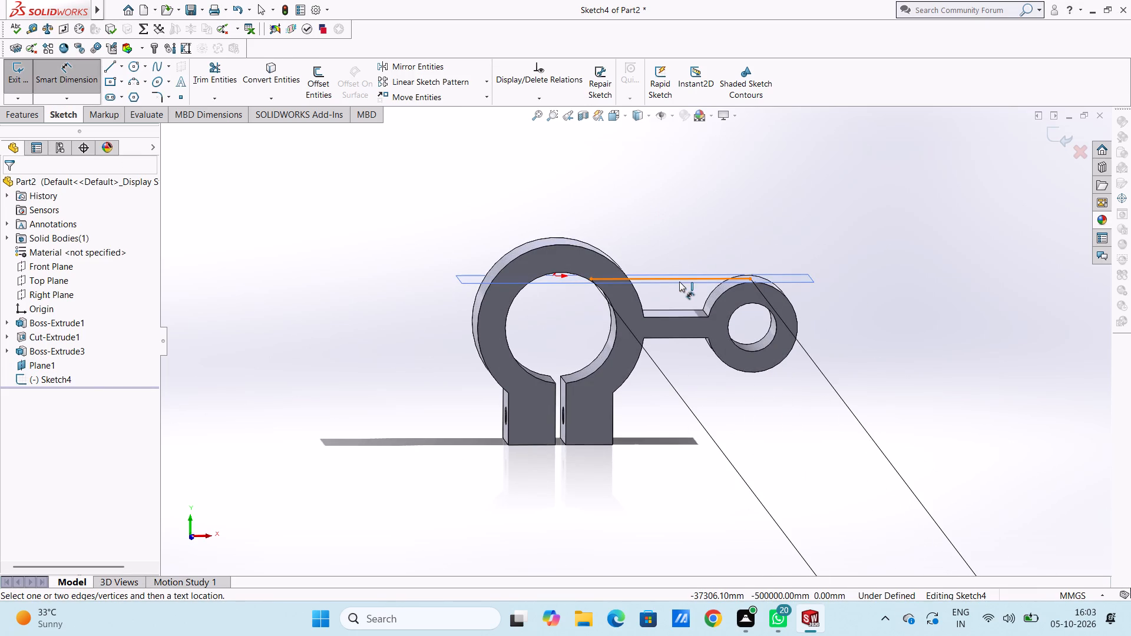
left_click(679, 281)
left_click(686, 318)
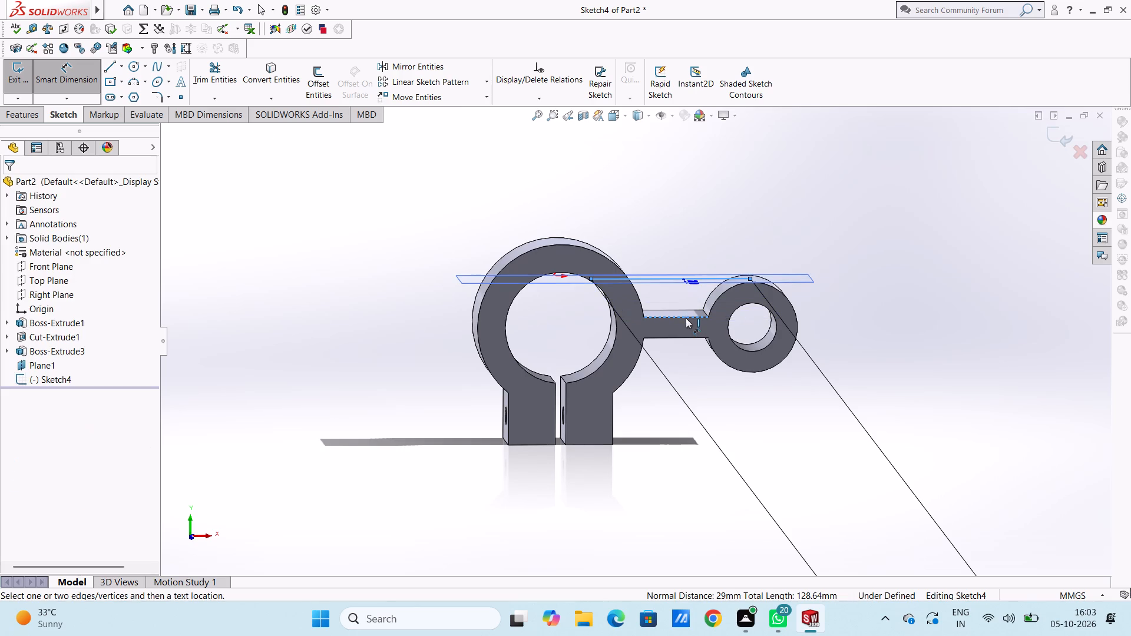
left_click(929, 304)
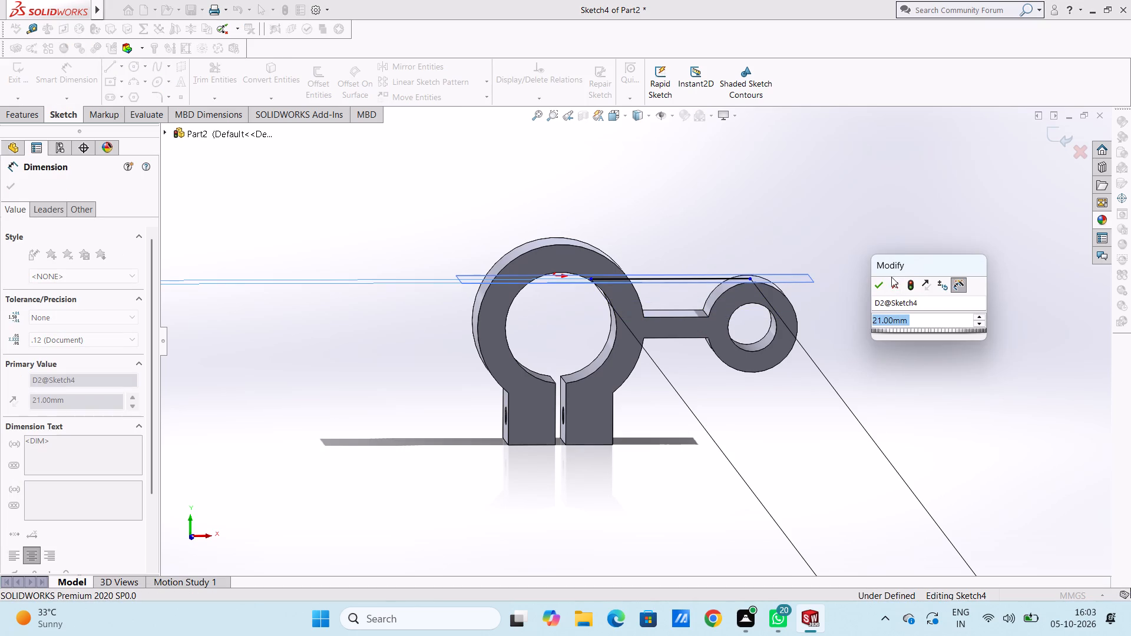
left_click(875, 286)
left_click(865, 260)
middle_click_drag(885, 269, 881, 281)
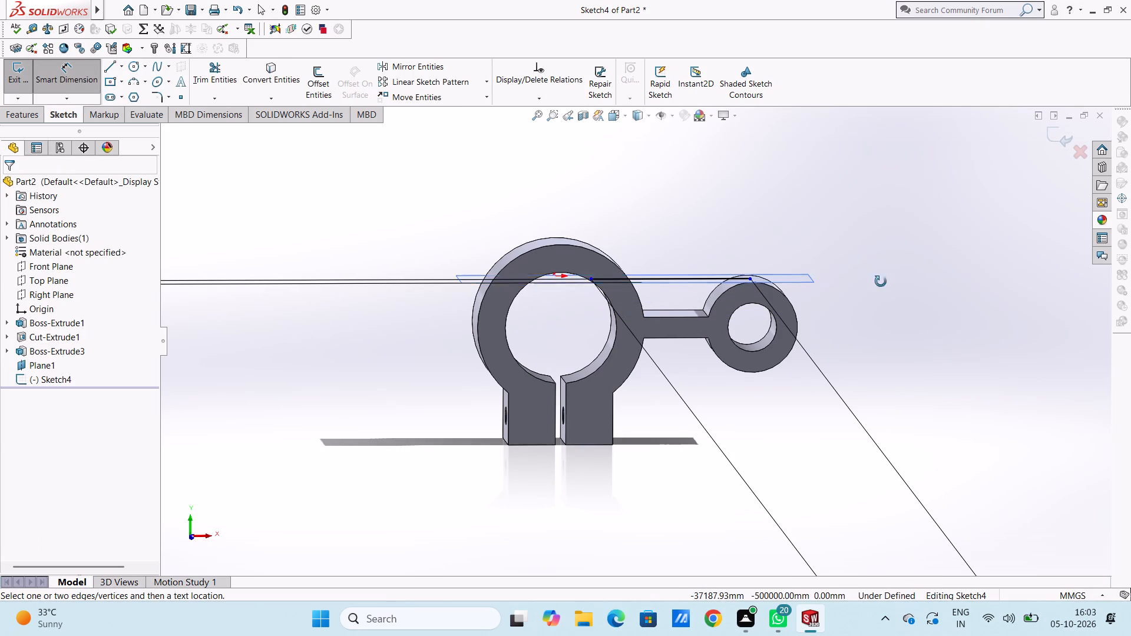
middle_click_drag(881, 281, 875, 376)
middle_click_drag(699, 213, 708, 261)
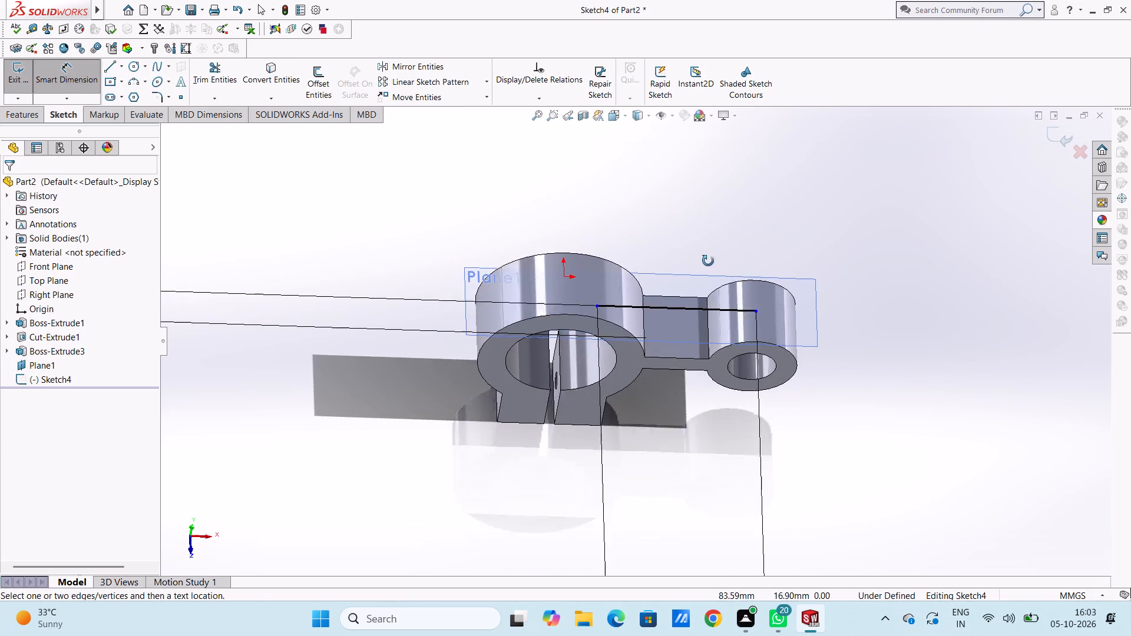
middle_click_drag(708, 261, 695, 202)
middle_click_drag(702, 251, 702, 197)
left_click(68, 79)
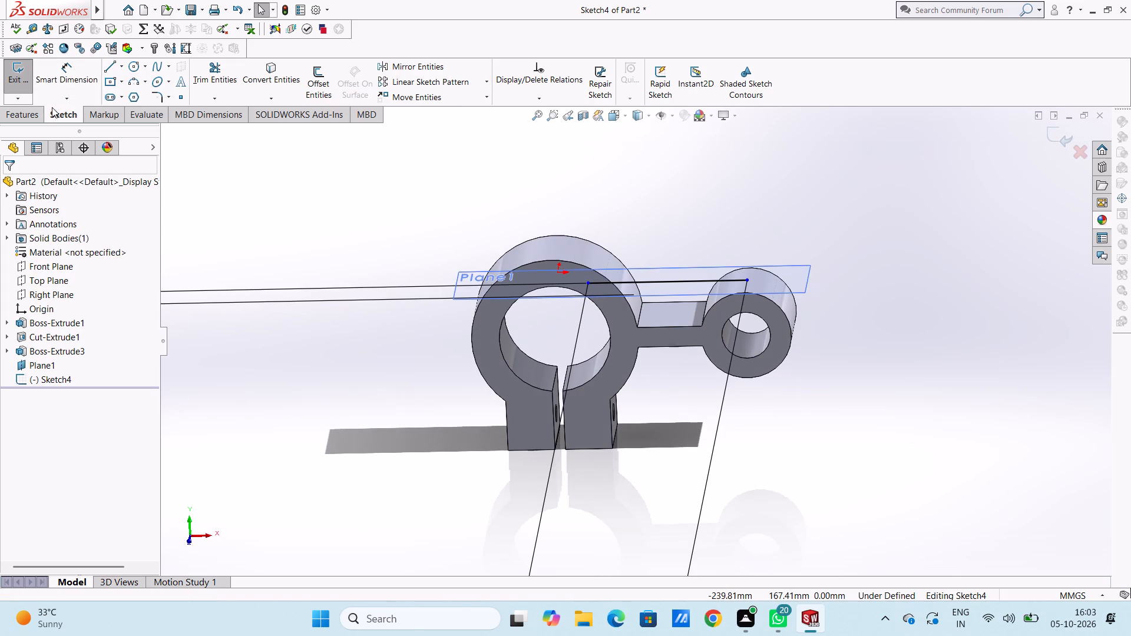
Create a 12 mm thick rib from the line, thickened on both sides and extruded normal to the sketch toward the arm.
left_click(32, 117)
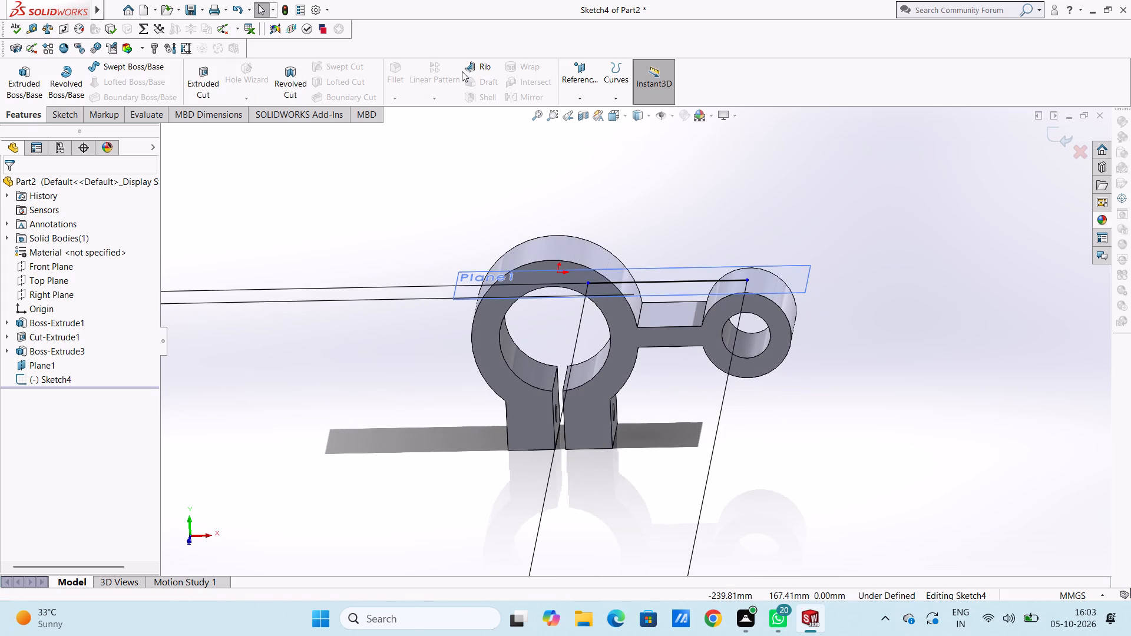
left_click(469, 67)
middle_click(430, 200)
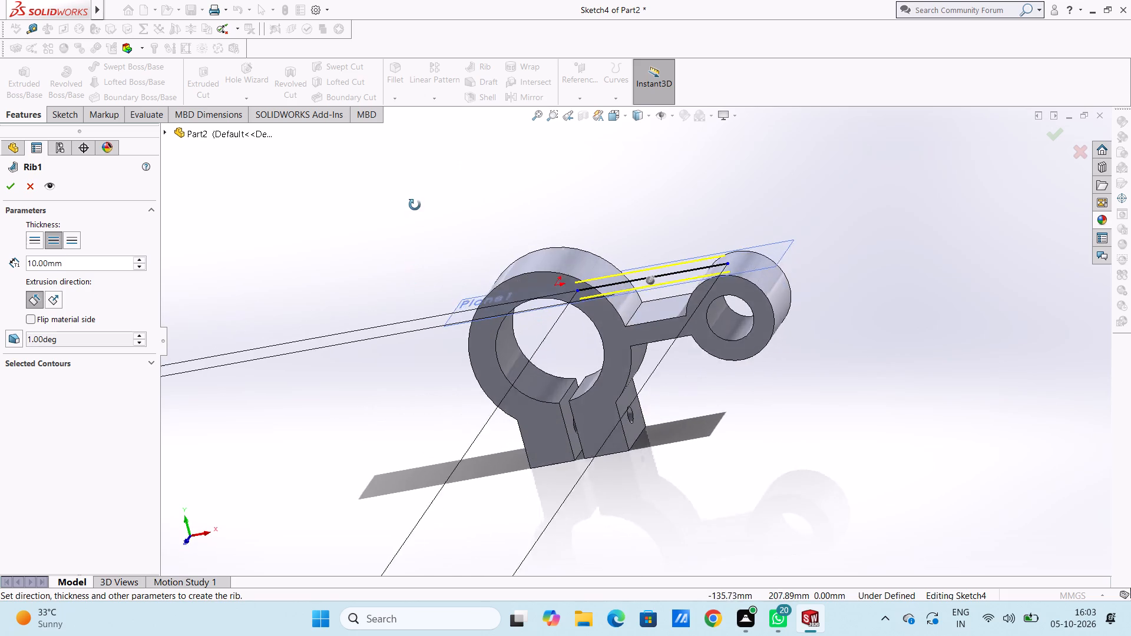
left_click(52, 295)
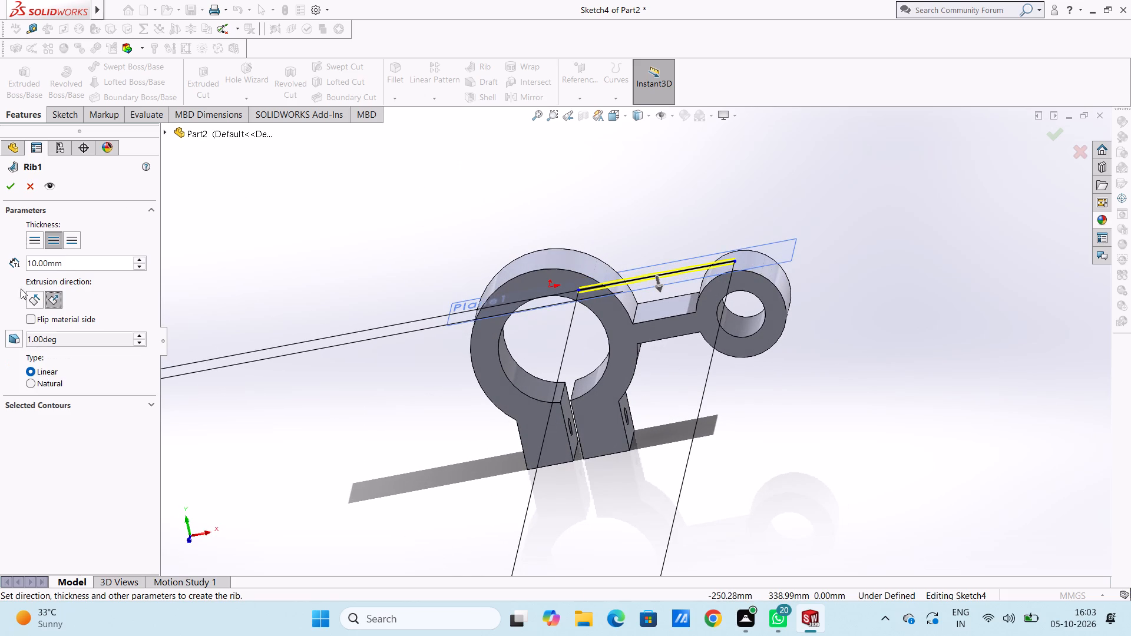
middle_click_drag(307, 226, 345, 299)
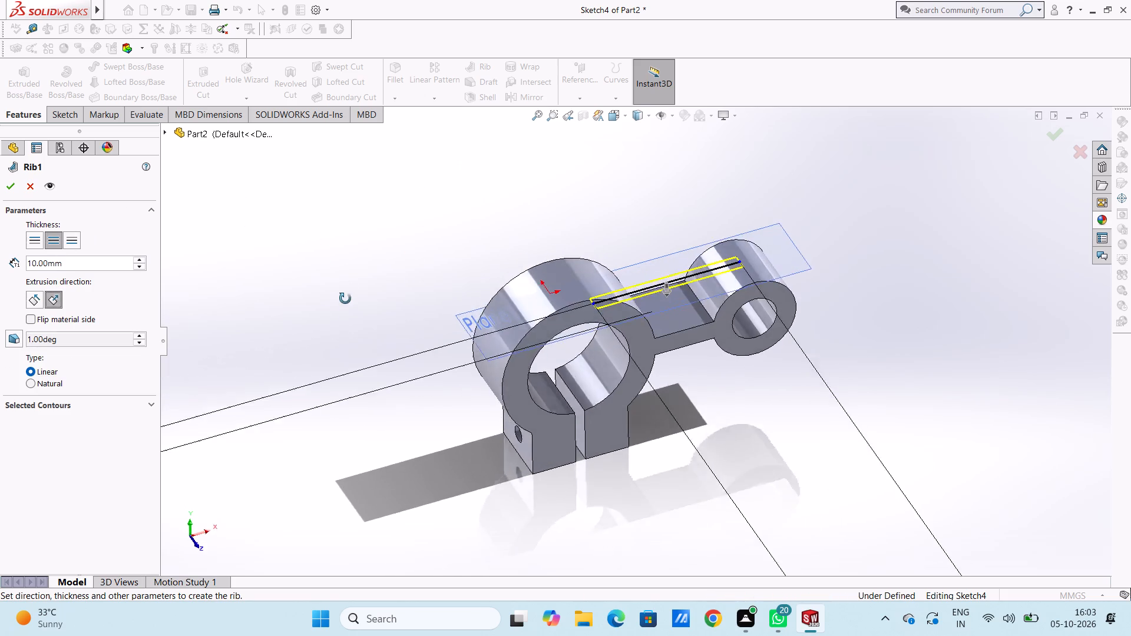
middle_click_drag(345, 299, 348, 329)
middle_click_drag(350, 280, 350, 286)
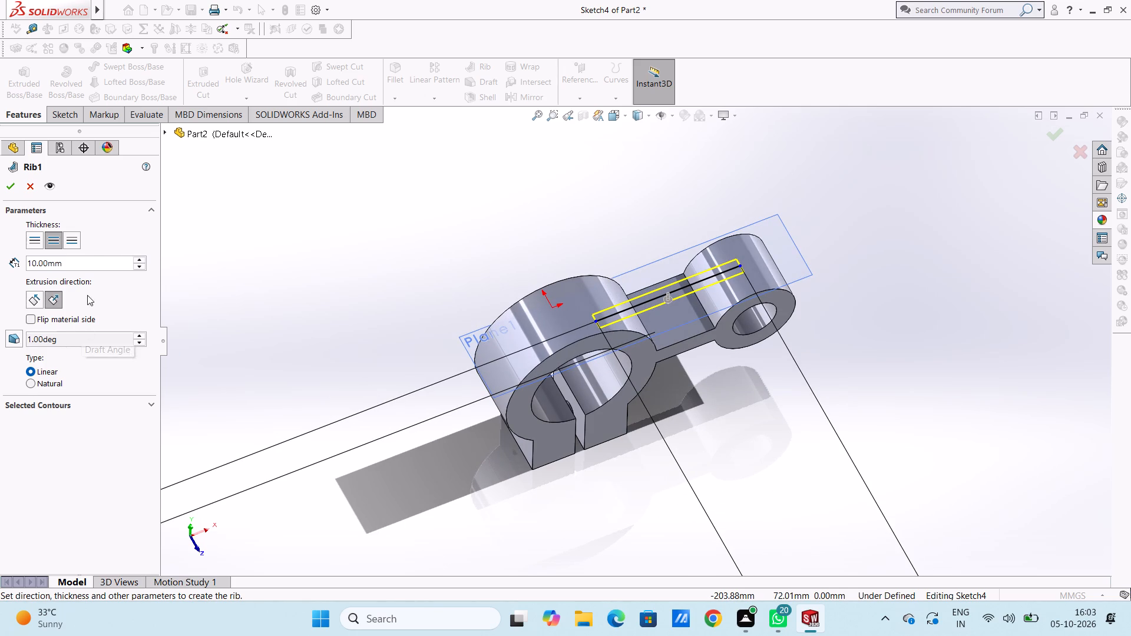
double_click(95, 260)
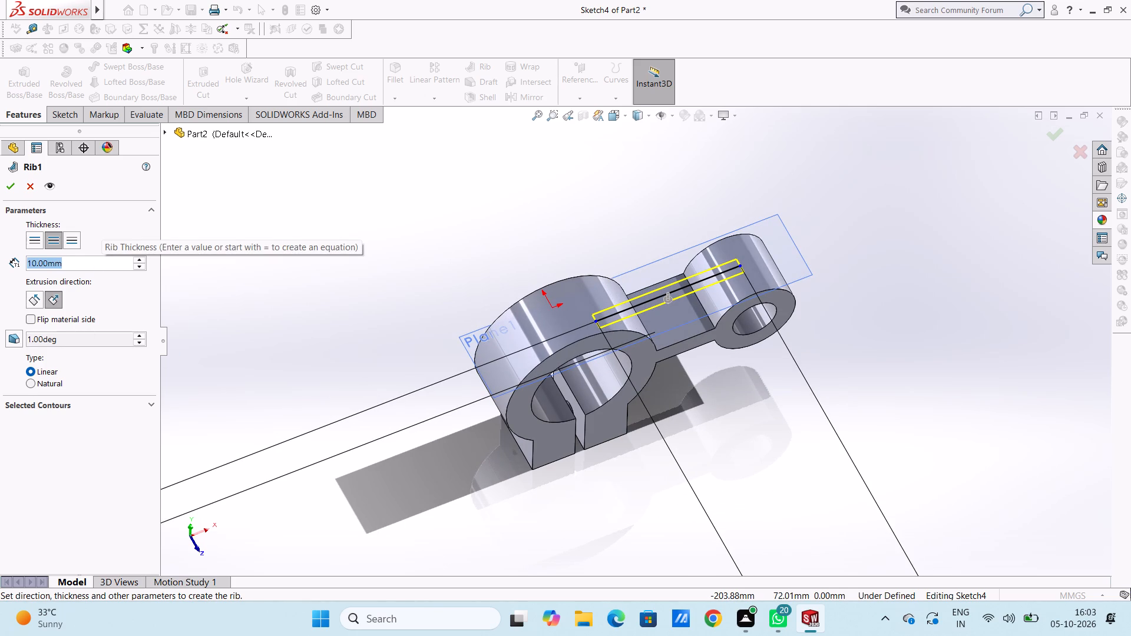
type("12")
key("Return")
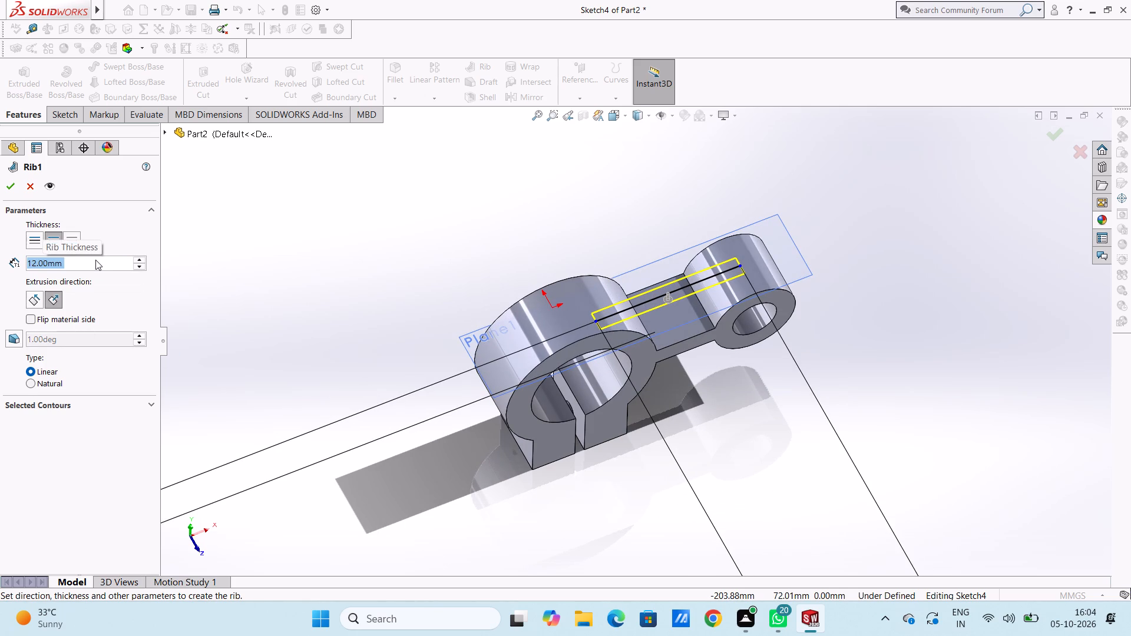
left_click(18, 188)
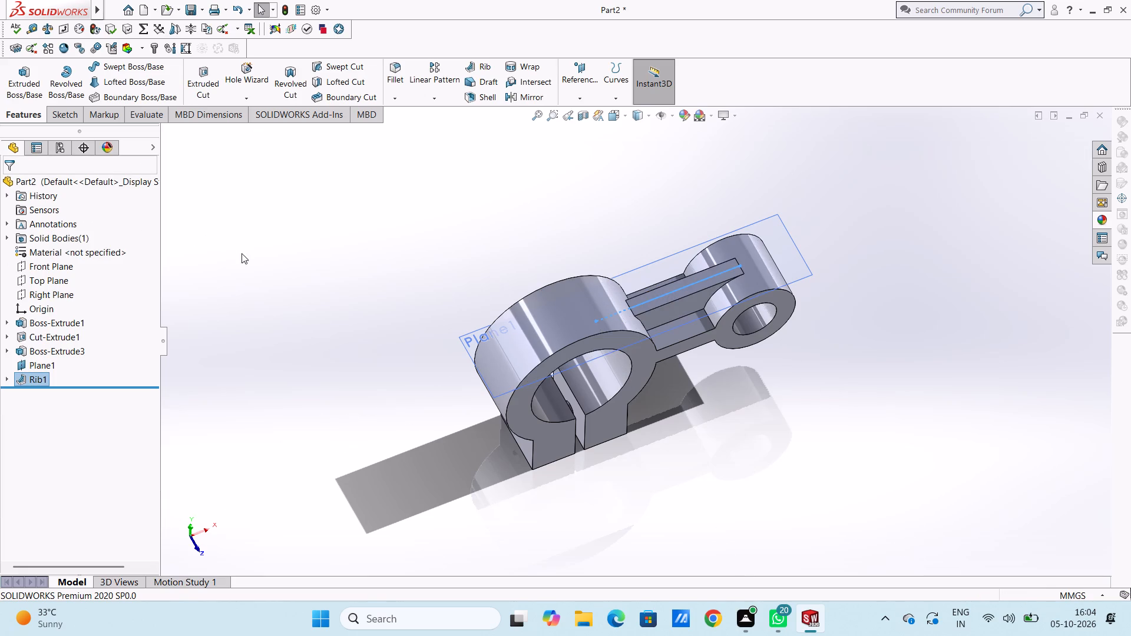
Hide the offset reference plane above the Top Plane.
scroll(250, 267, "up", 4)
middle_click_drag(259, 309, 254, 251)
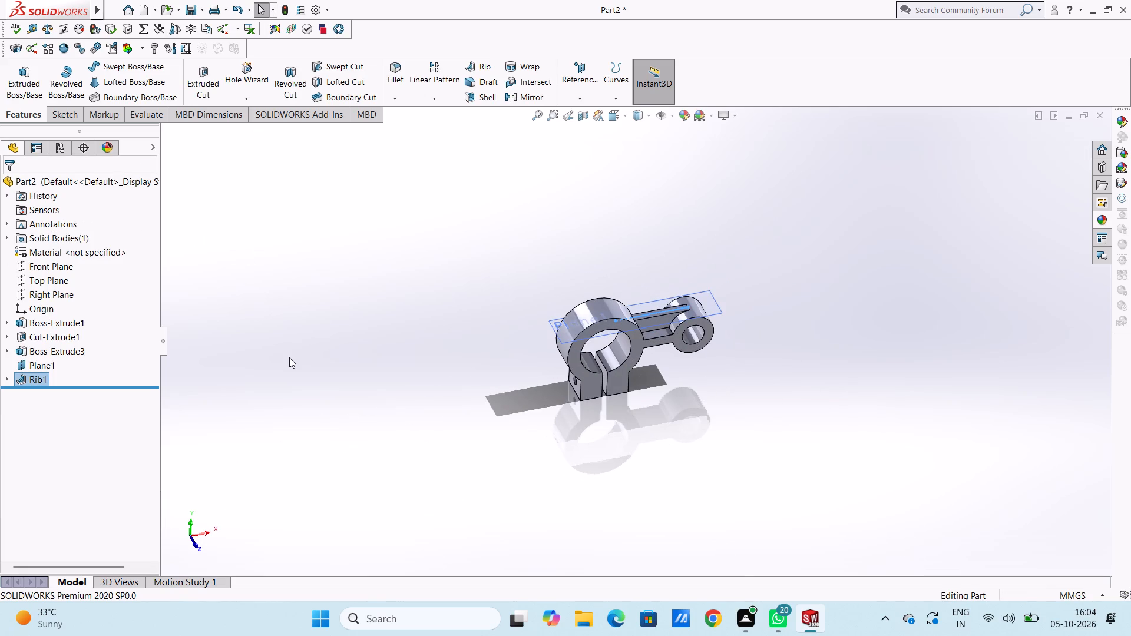
middle_click_drag(289, 357, 270, 270)
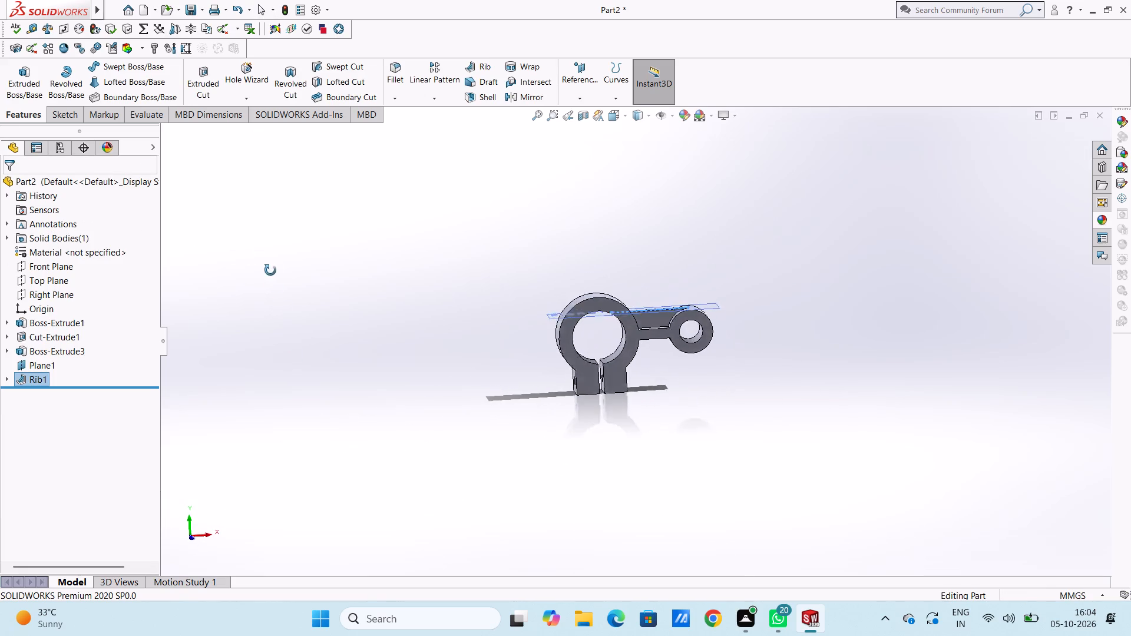
middle_click_drag(270, 270, 242, 339)
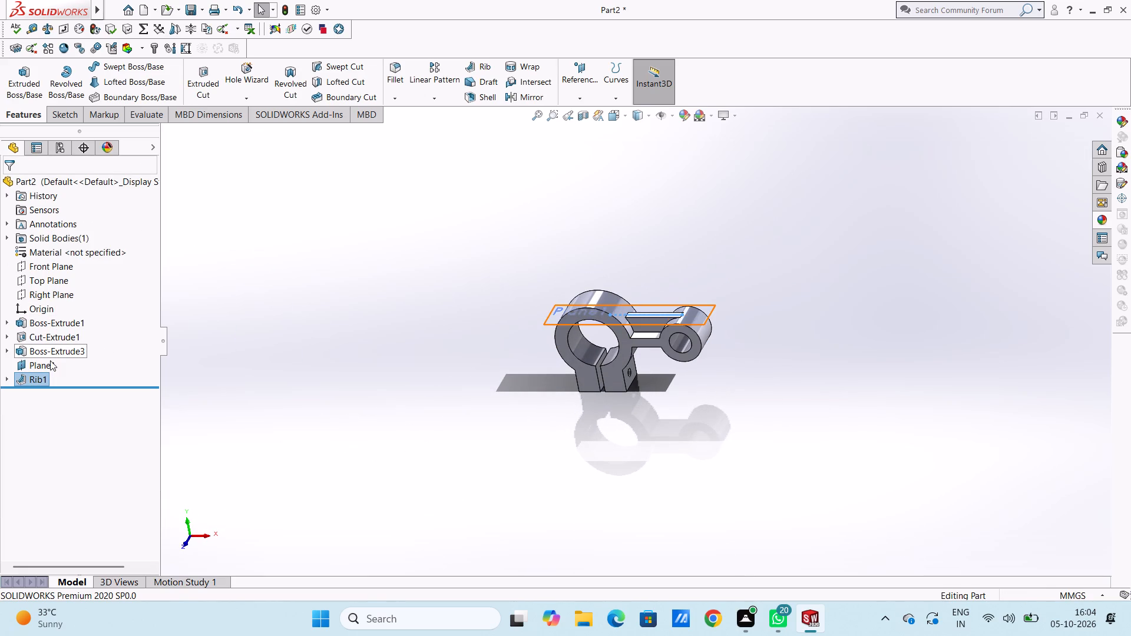
left_click(50, 360)
left_click(75, 344)
left_click(293, 367)
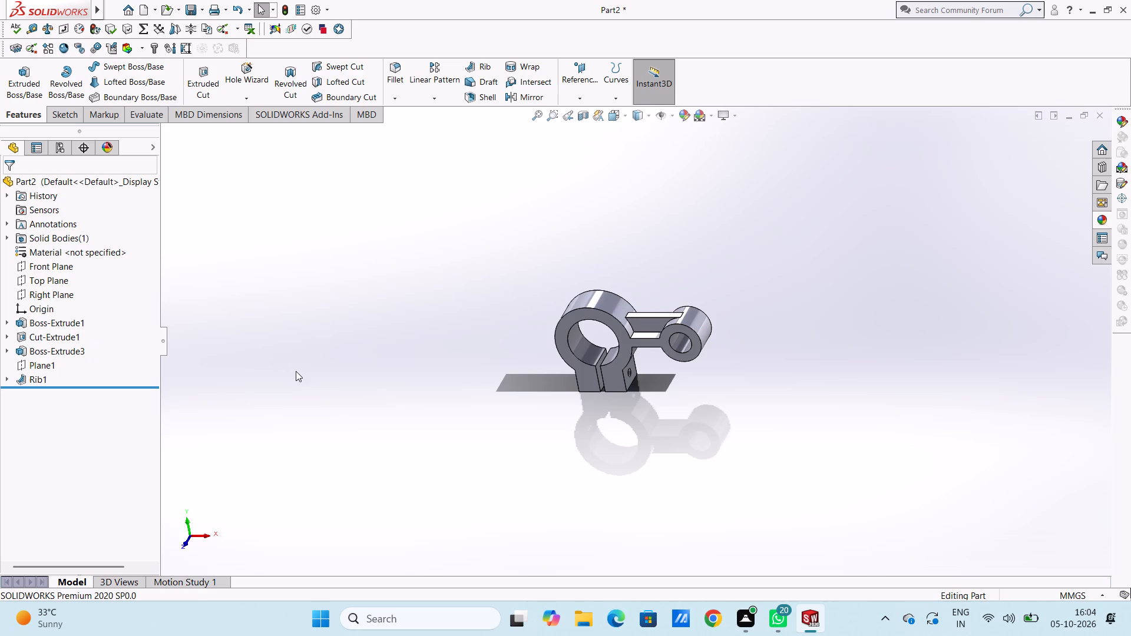
Examine the rib and its junctions with the clamp ring, arm and second boss from several sides.
middle_click_drag(298, 372, 316, 254)
middle_click_drag(322, 369, 299, 408)
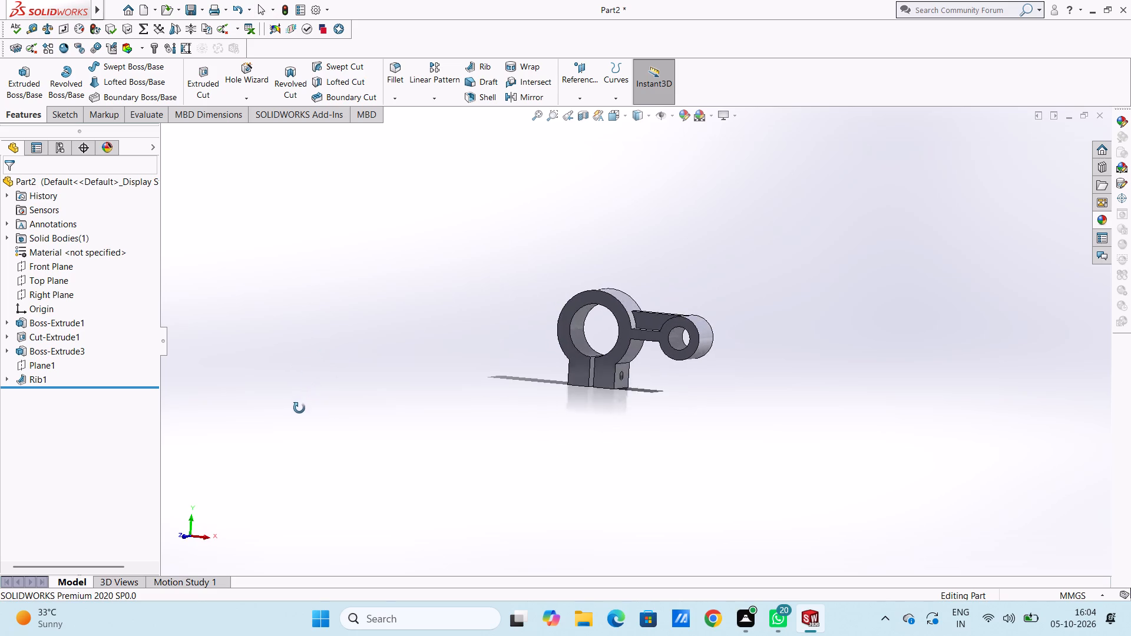
middle_click_drag(299, 408, 308, 442)
scroll(655, 340, "down", 9)
scroll(571, 340, "down", 1)
middle_click_drag(571, 341, 575, 347)
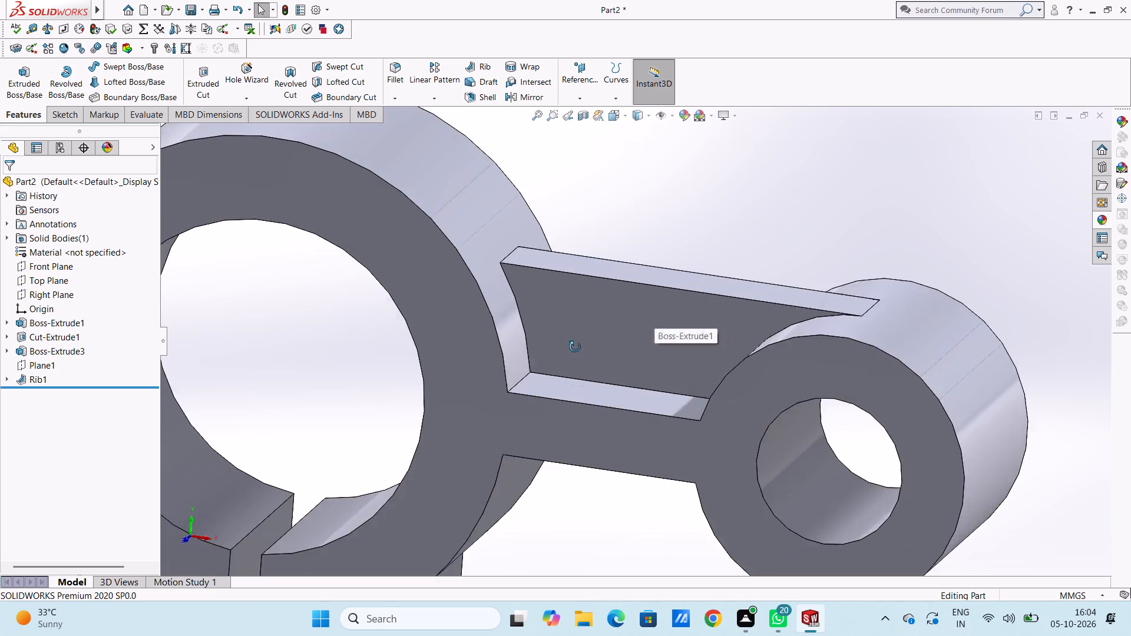
middle_click_drag(575, 347, 565, 387)
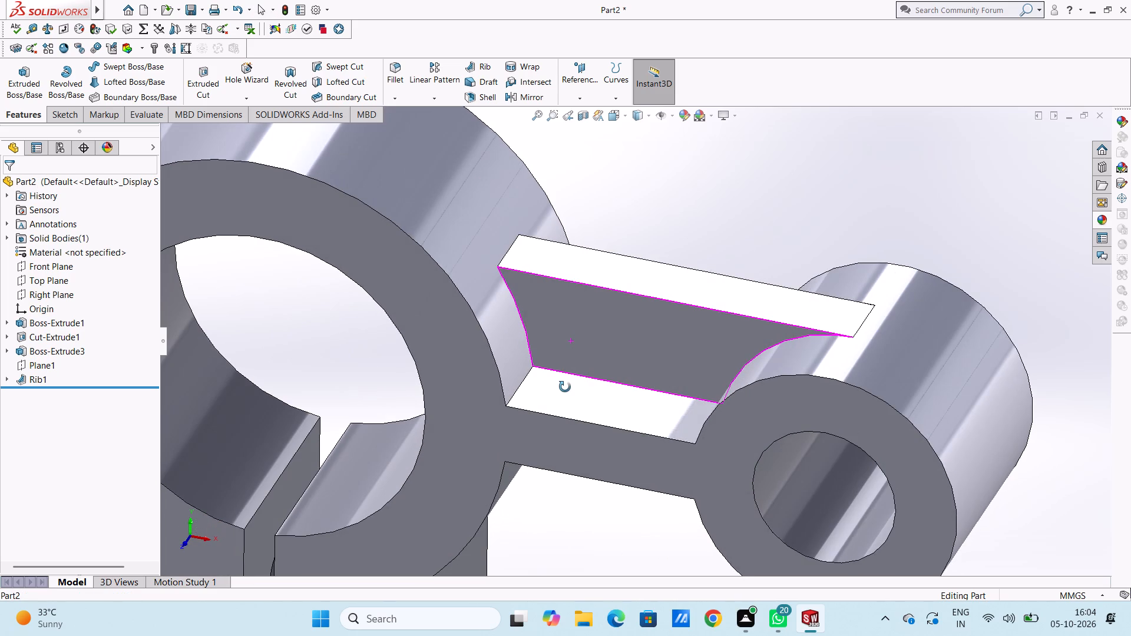
middle_click_drag(565, 387, 558, 332)
middle_click_drag(583, 340, 640, 314)
scroll(615, 338, "down", 1)
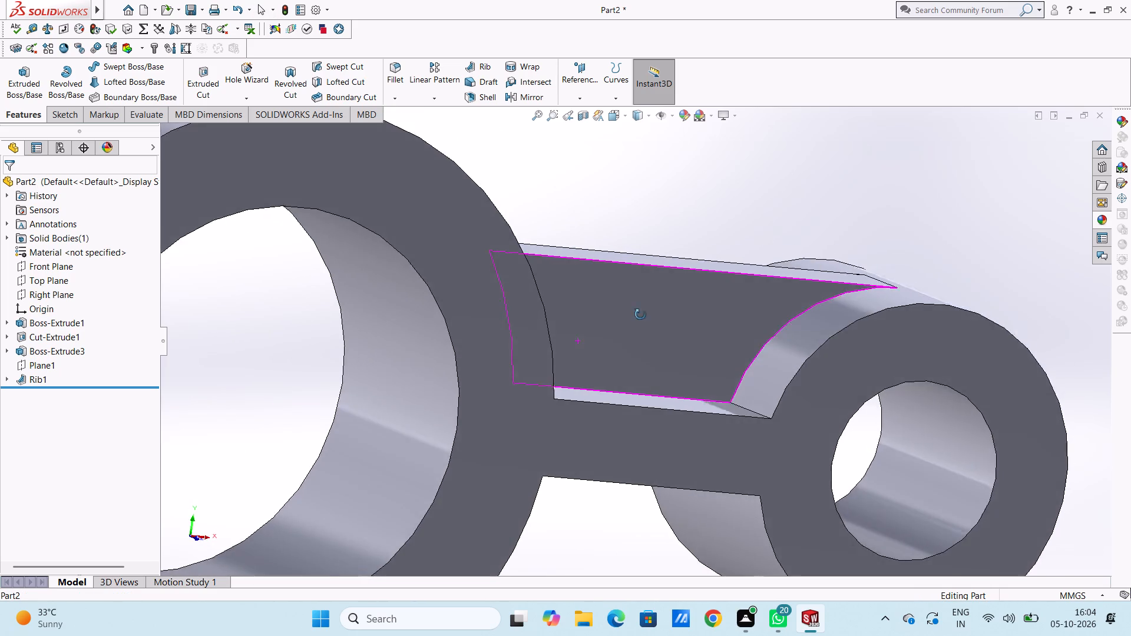
middle_click_drag(640, 314, 607, 306)
scroll(598, 309, "up", 4)
middle_click_drag(650, 263, 667, 269)
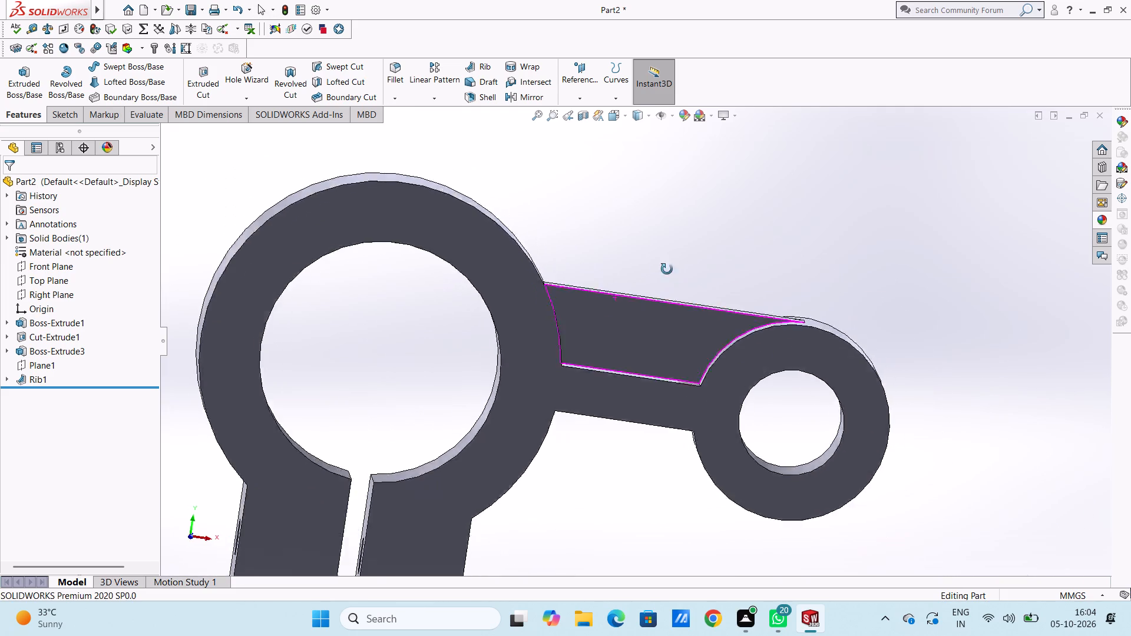
middle_click_drag(667, 269, 663, 262)
scroll(666, 259, "up", 4)
middle_click_drag(668, 259, 634, 314)
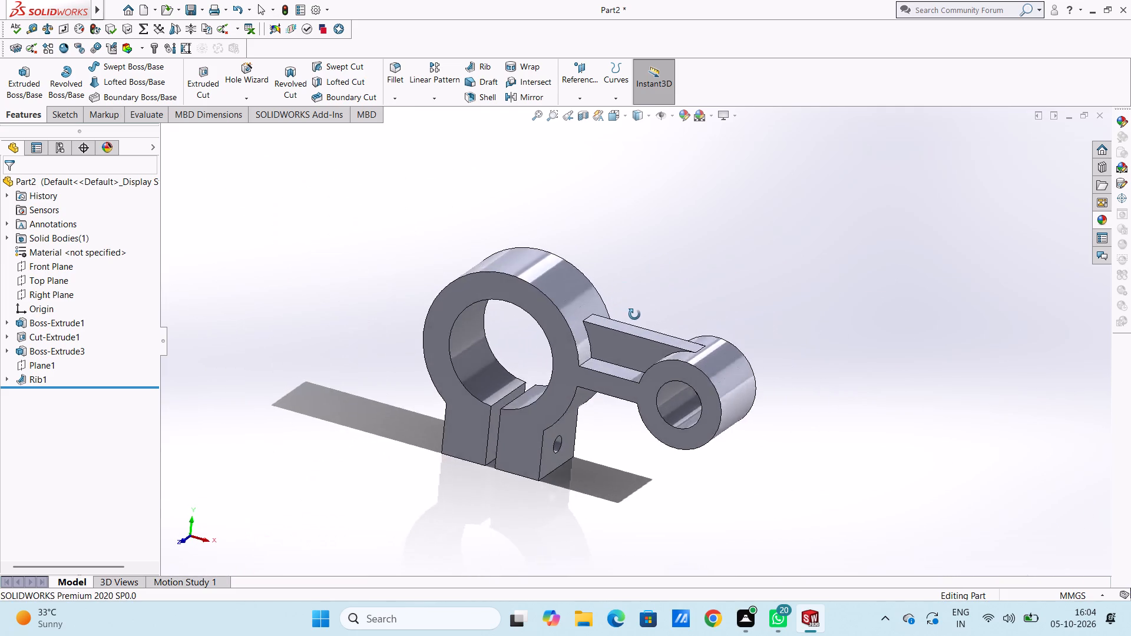
middle_click_drag(634, 314, 663, 250)
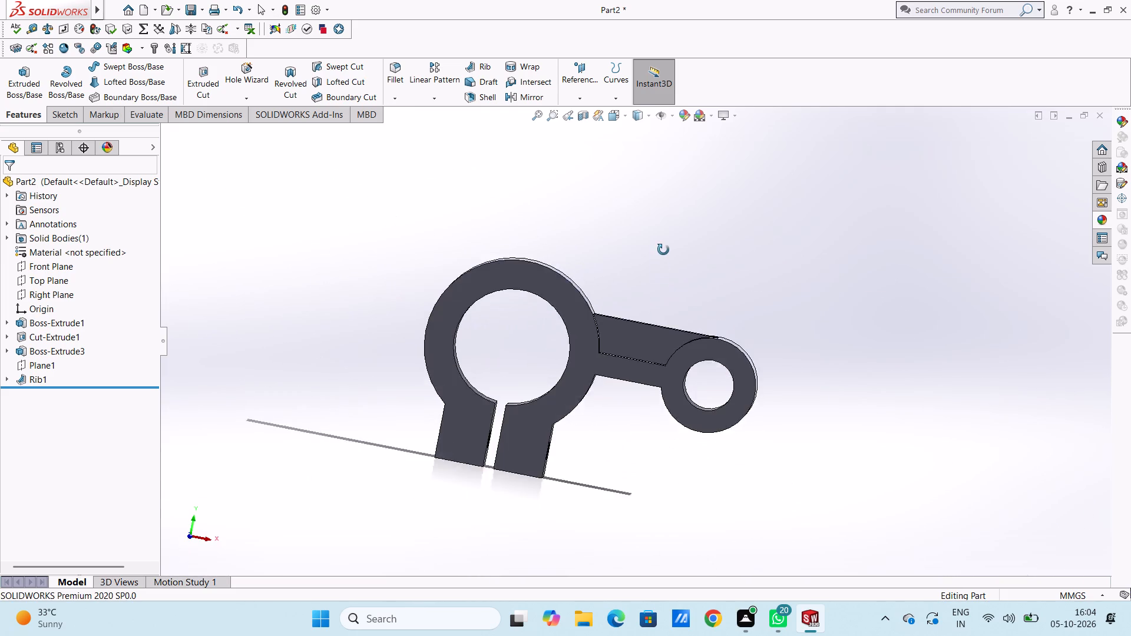
middle_click_drag(663, 250, 666, 232)
middle_click_drag(673, 294, 655, 306)
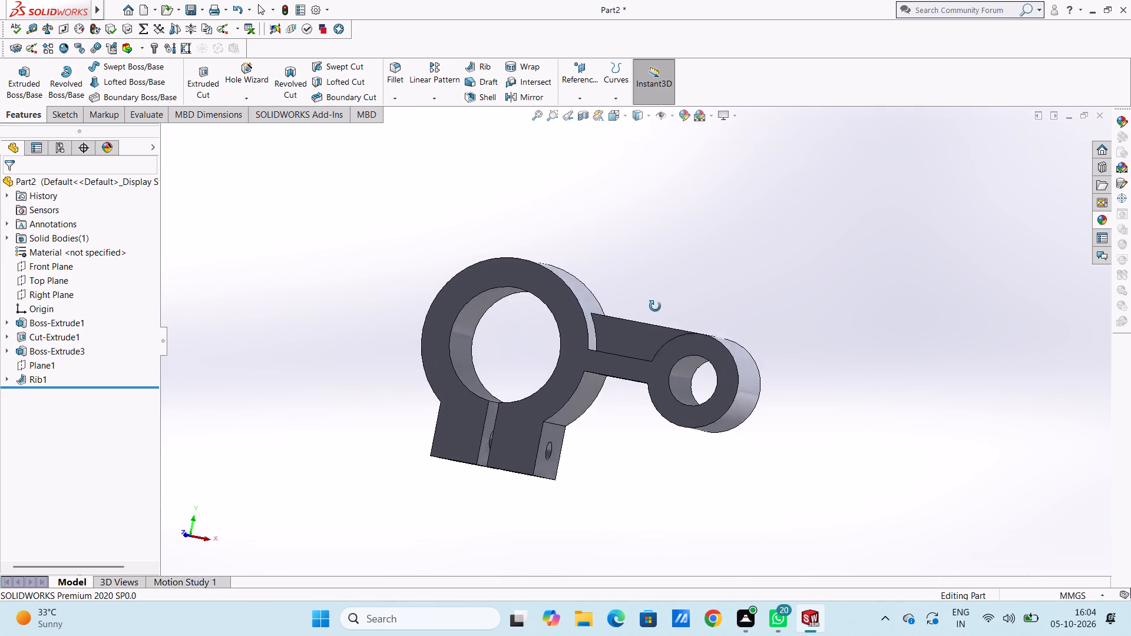
middle_click_drag(655, 306, 669, 274)
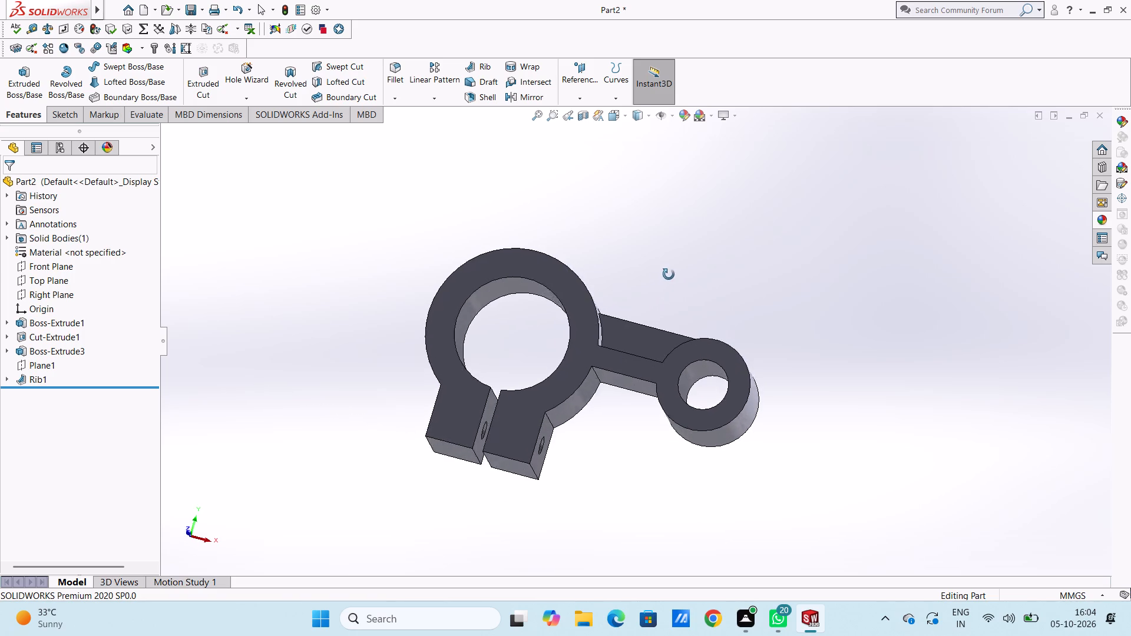
middle_click_drag(669, 274, 686, 215)
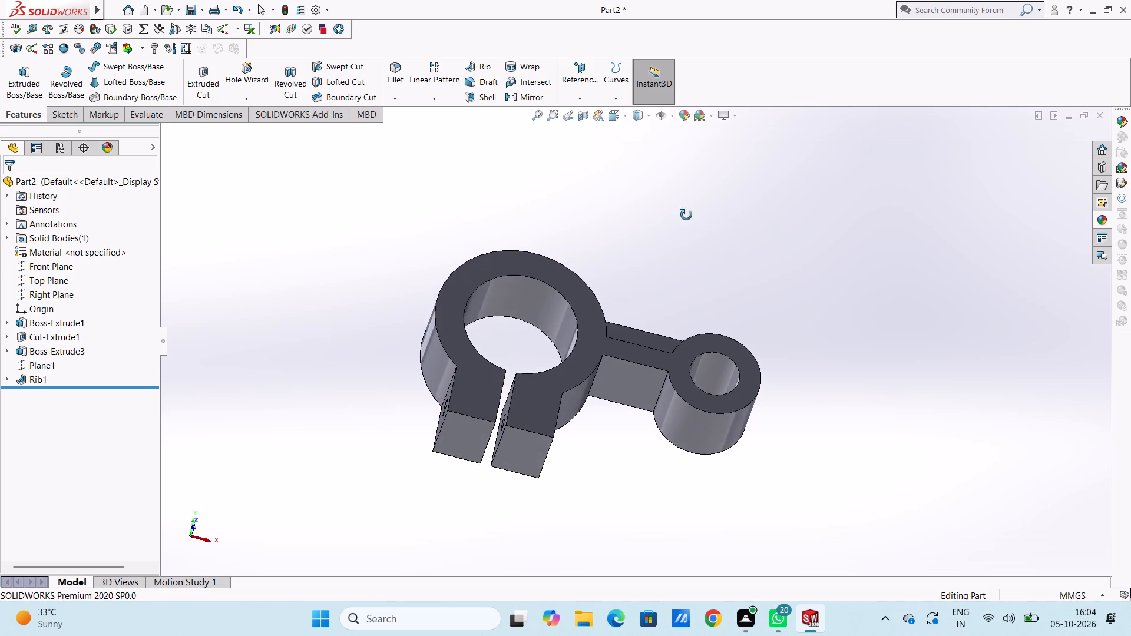
middle_click_drag(686, 215, 660, 335)
middle_click_drag(676, 294, 692, 259)
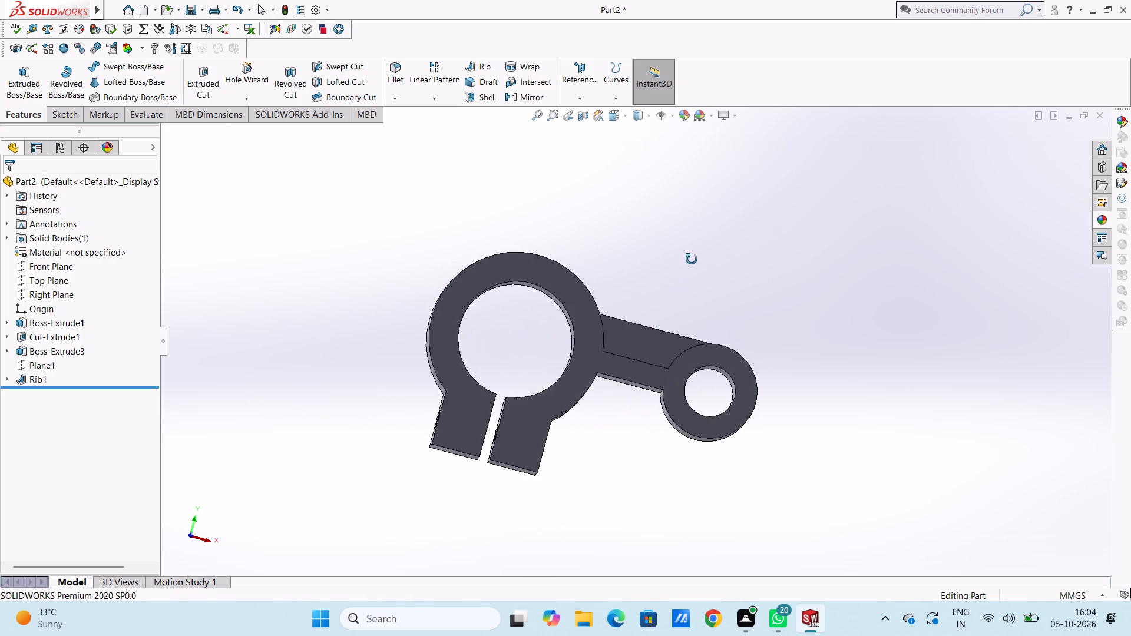
Create a reference plane offset 26 mm below the Top Plane, using the flipped offset direction.
middle_click_drag(692, 259, 692, 259)
key("ctrl+5")
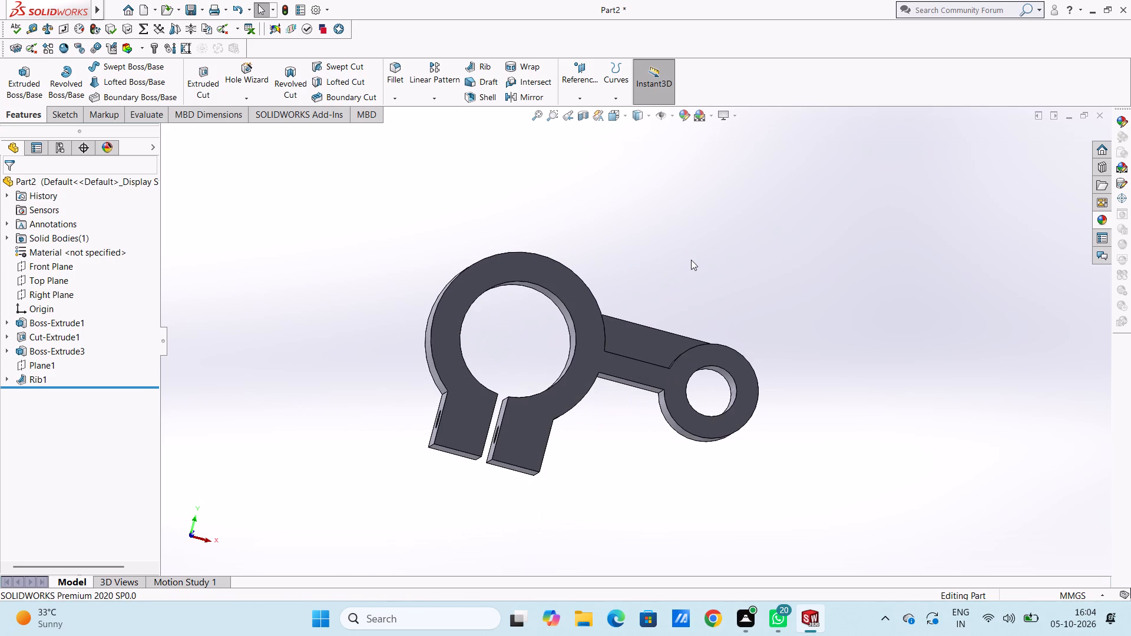
key("ctrl+1")
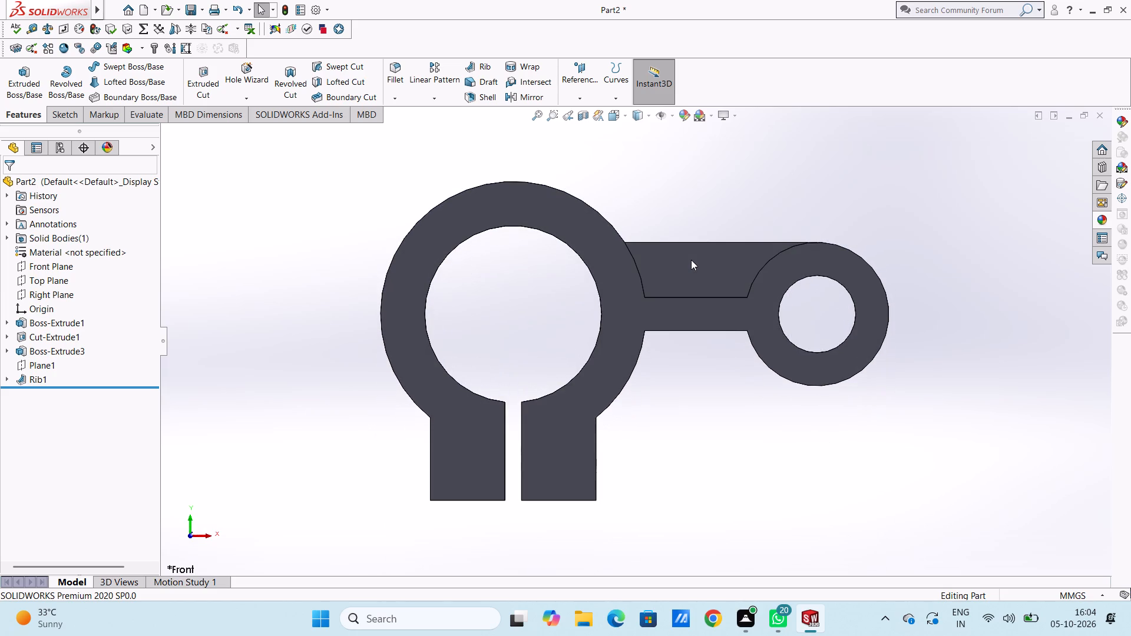
left_click(590, 62)
left_click(594, 113)
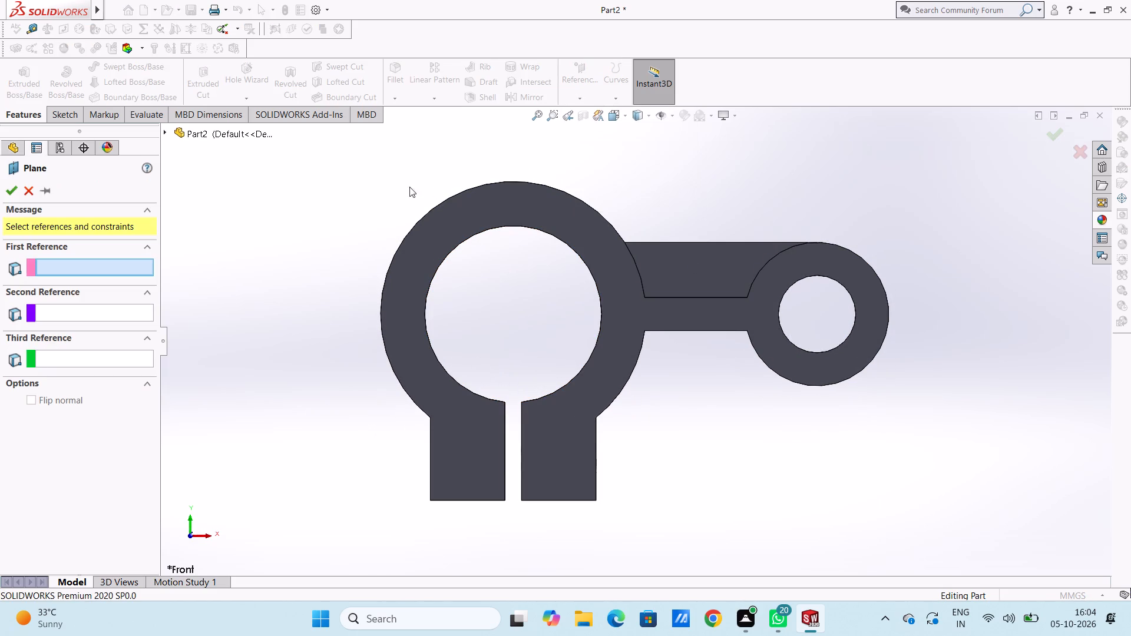
left_click(203, 135)
left_click(164, 131)
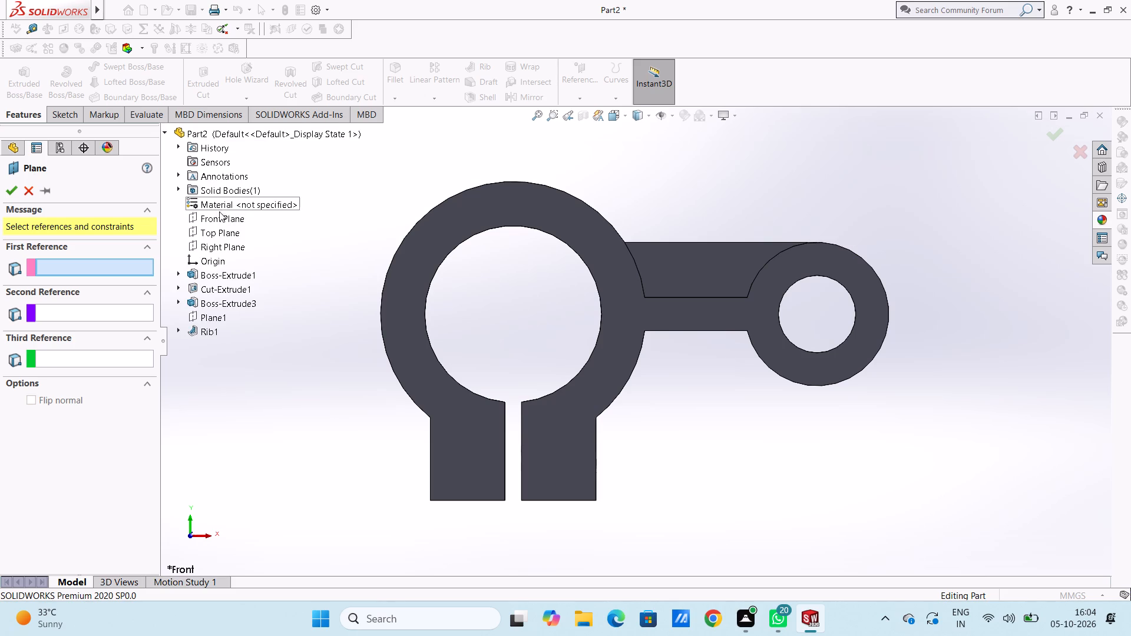
left_click(224, 236)
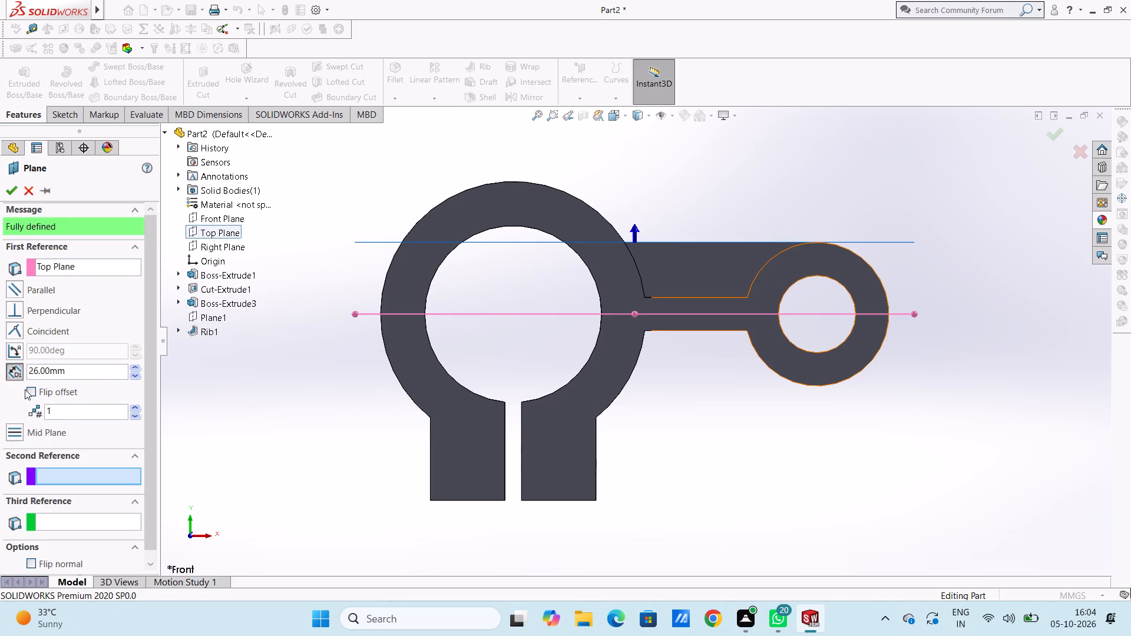
left_click(29, 392)
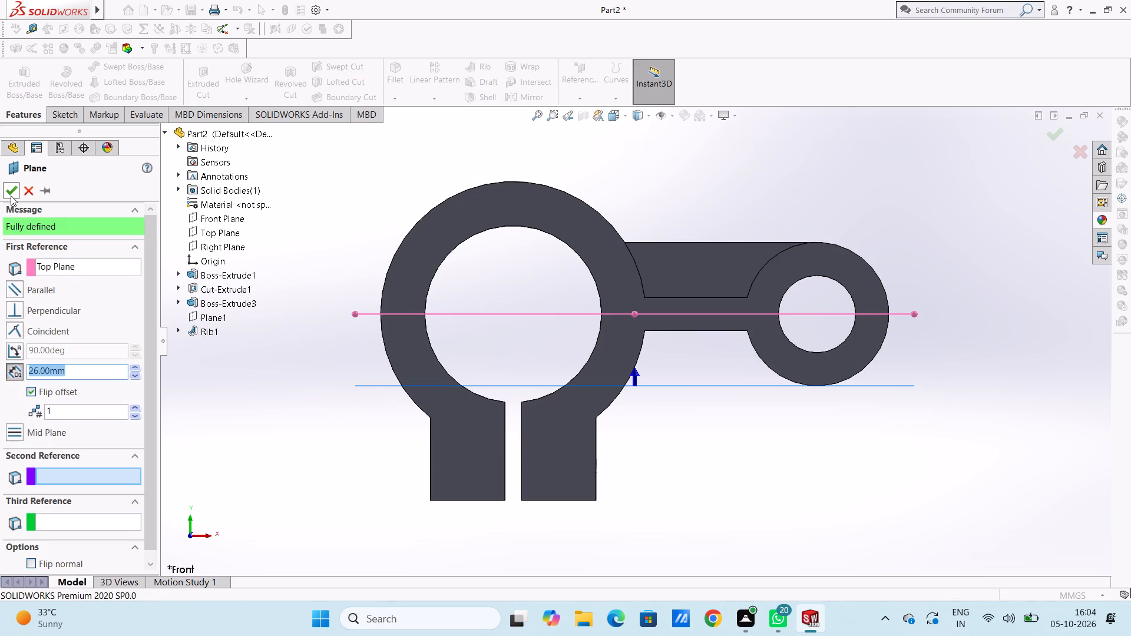
left_click(11, 195)
left_click(239, 330)
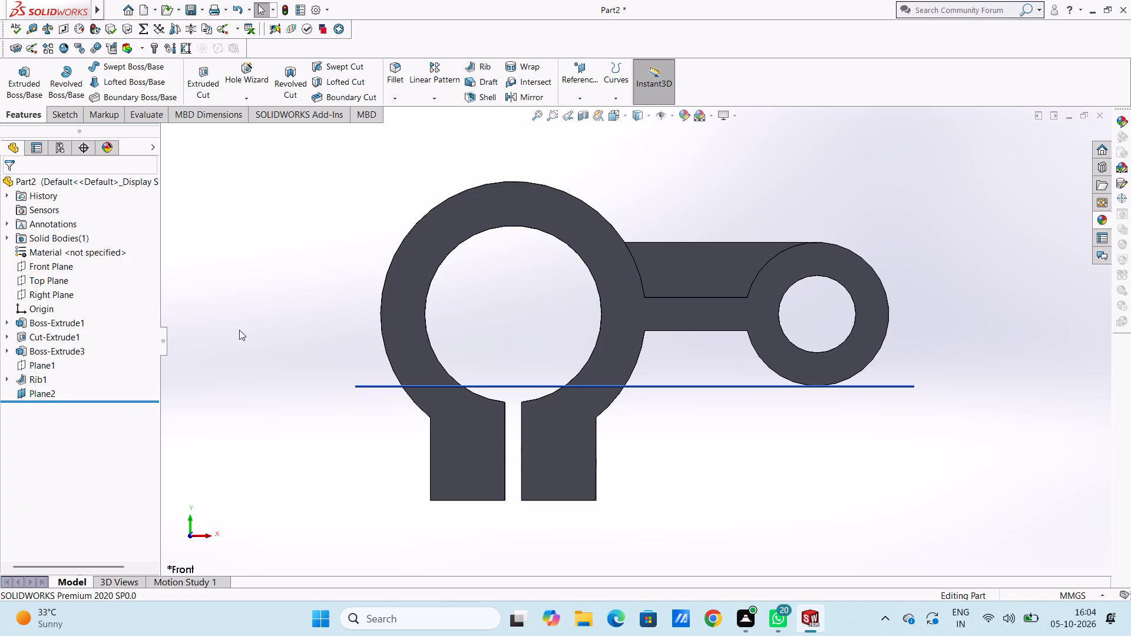
On the new lower plane, sketch a horizontal line about 80 mm long from the clamp lug's outer edge midpoint to beneath the second boss's centre.
key("ctrl+6")
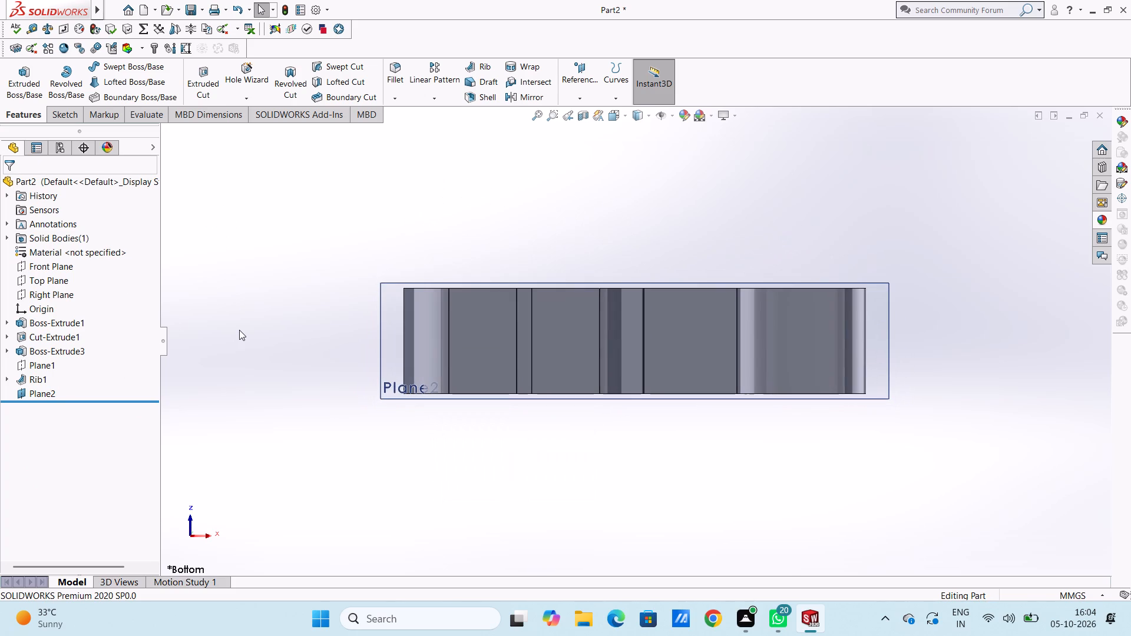
left_click(391, 308)
left_click(439, 275)
left_click(489, 193)
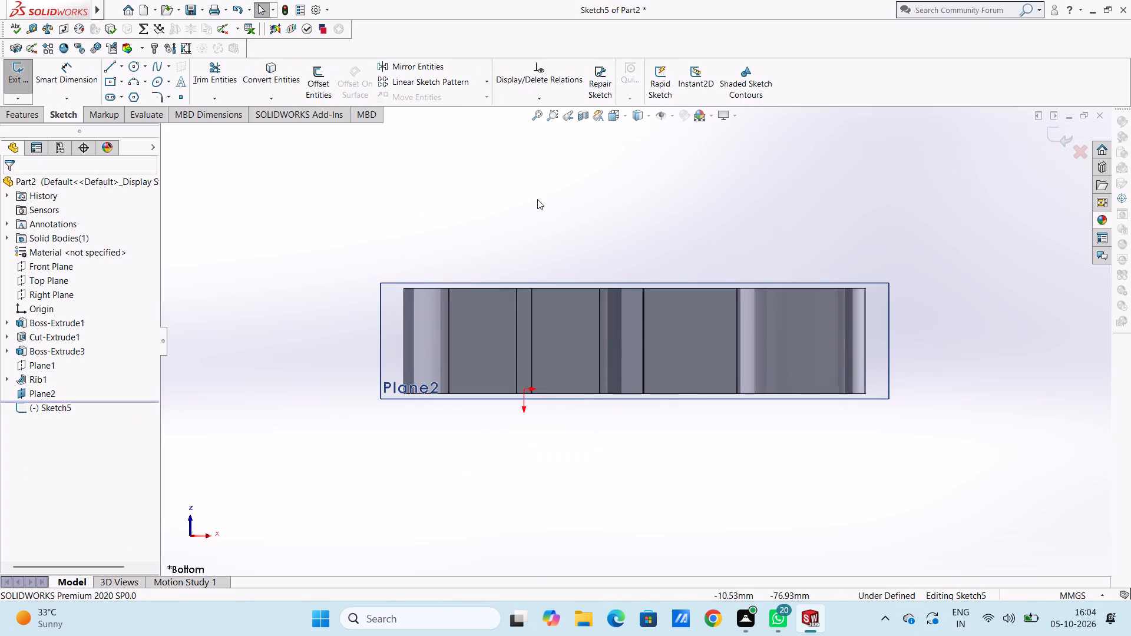
scroll(755, 231, "down", 2)
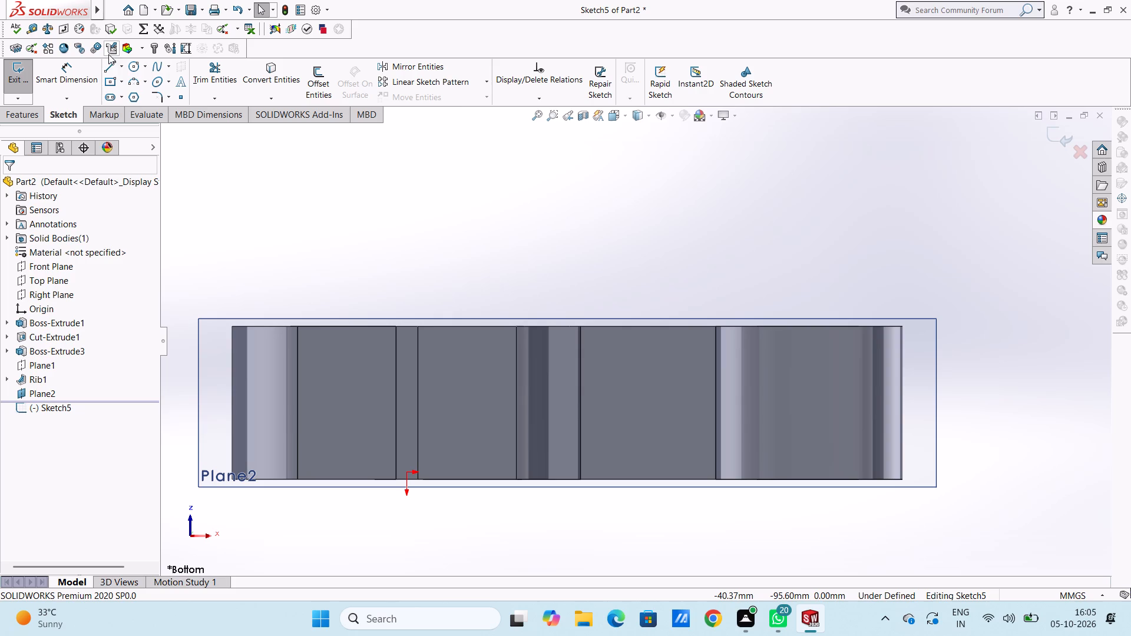
left_click(111, 63)
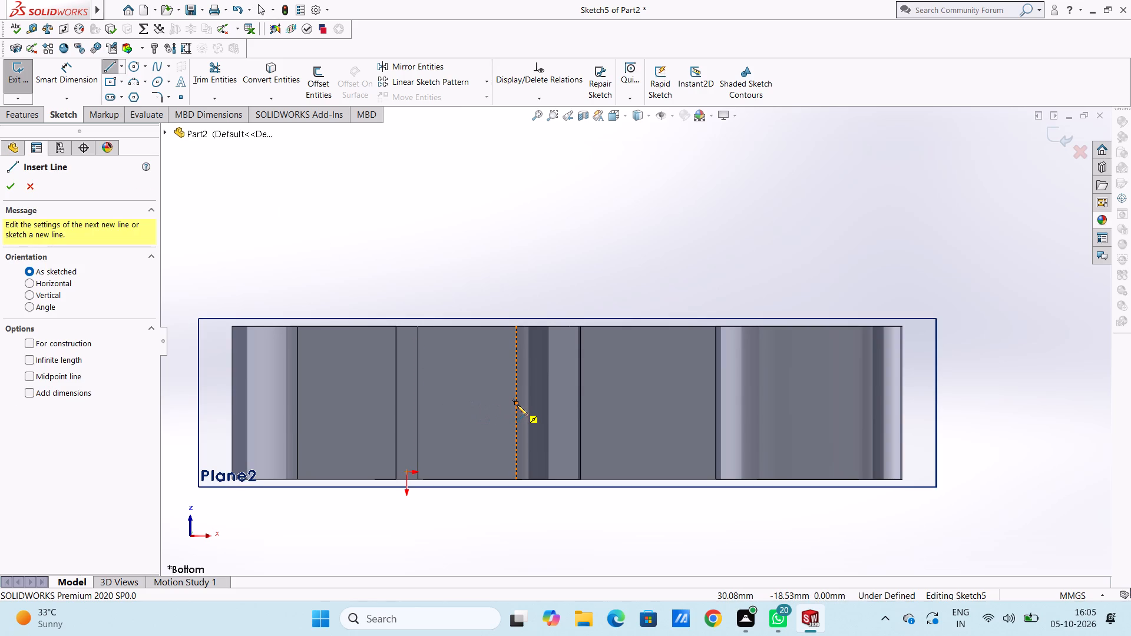
left_click(516, 405)
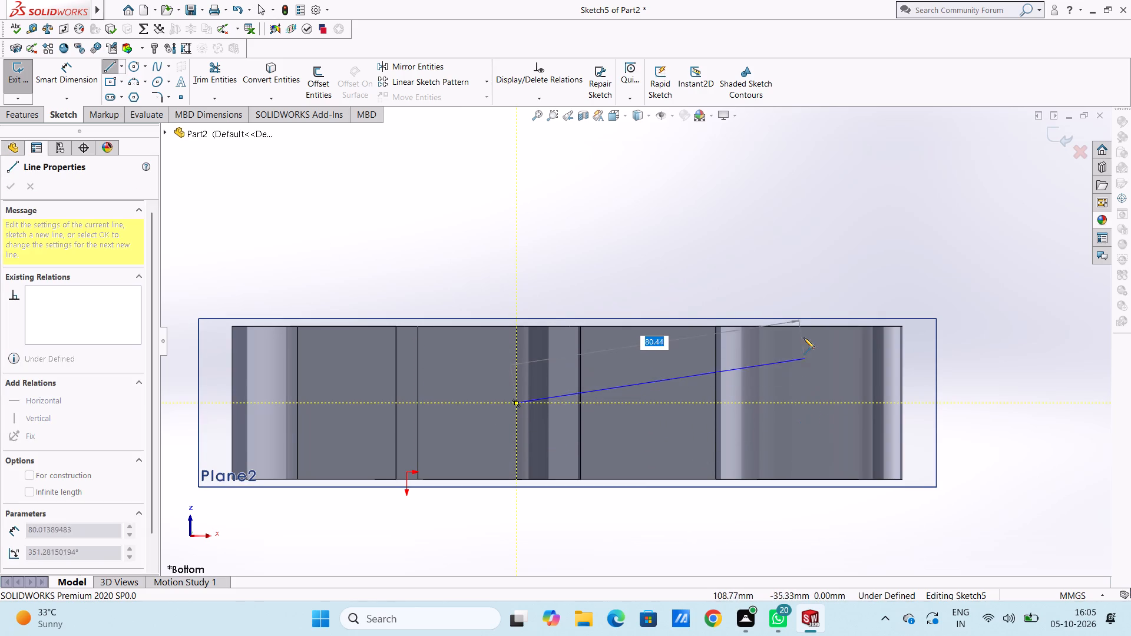
left_click(809, 405)
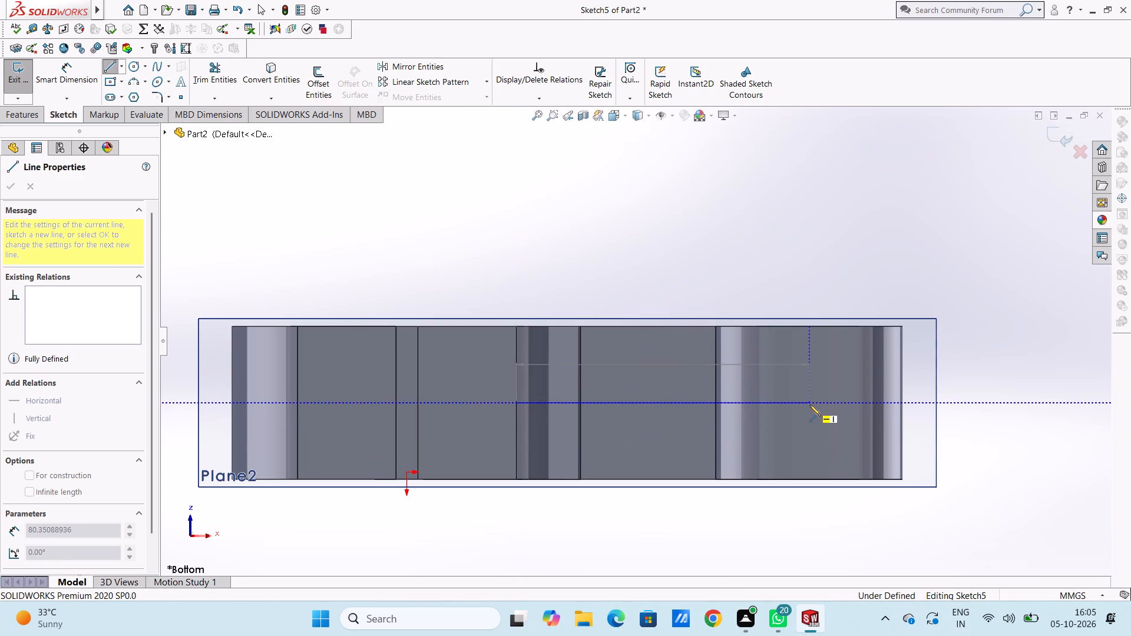
key("Escape")
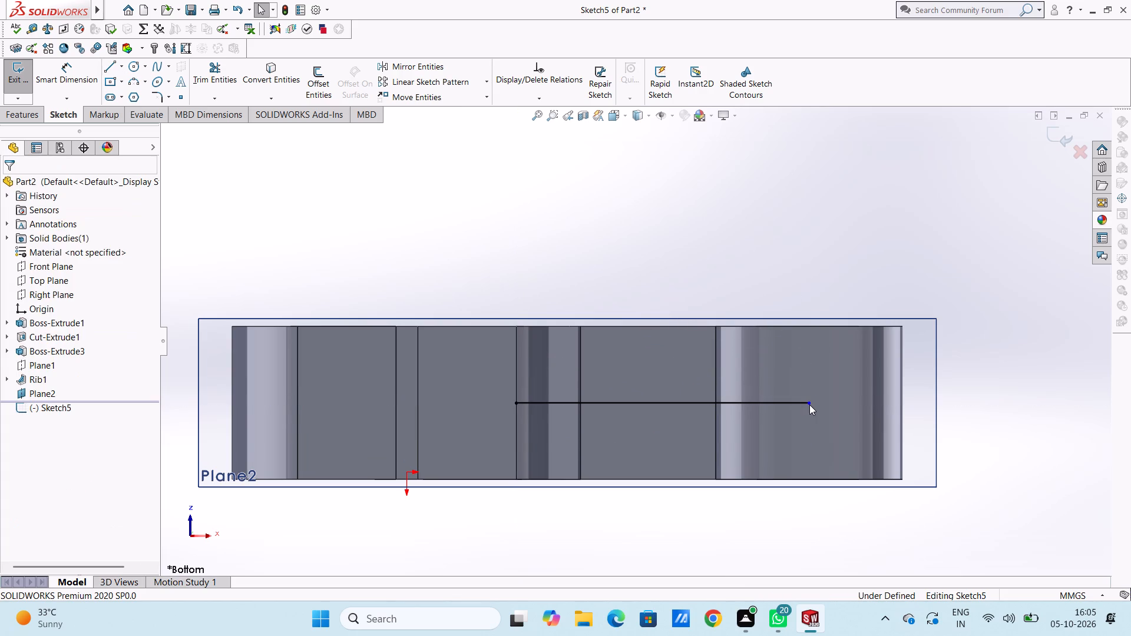
Create a 12 mm thick rib from the line, thickened on both sides and extruded normal to the sketch with material side flipped toward the arm.
key("ctrl+7")
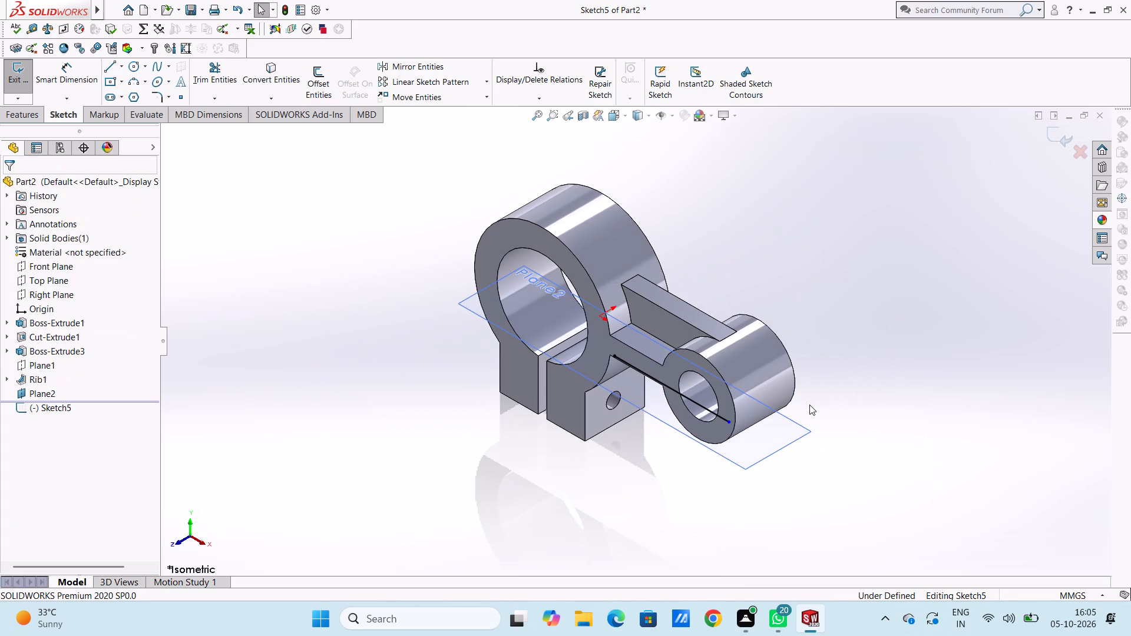
key("ctrl+1")
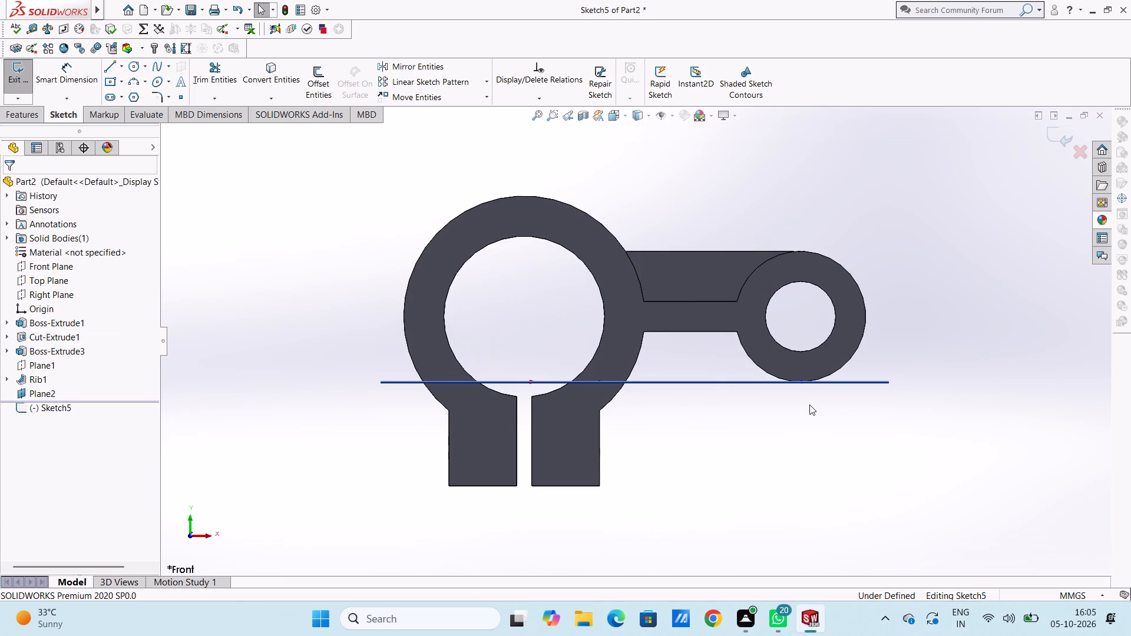
key("ctrl+7")
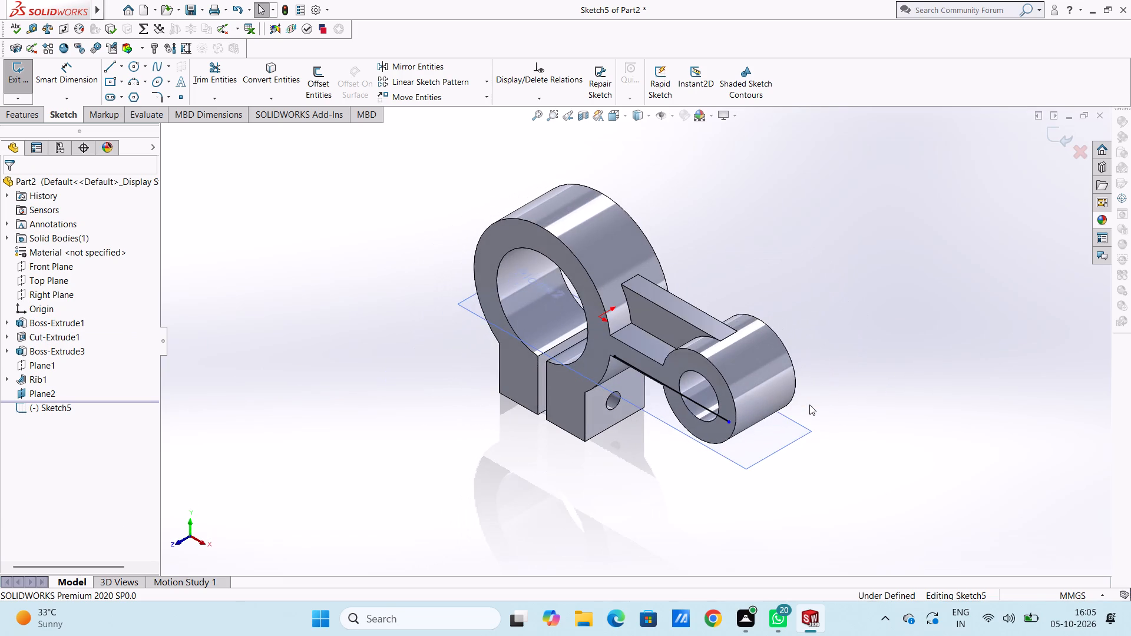
key("ctrl+6")
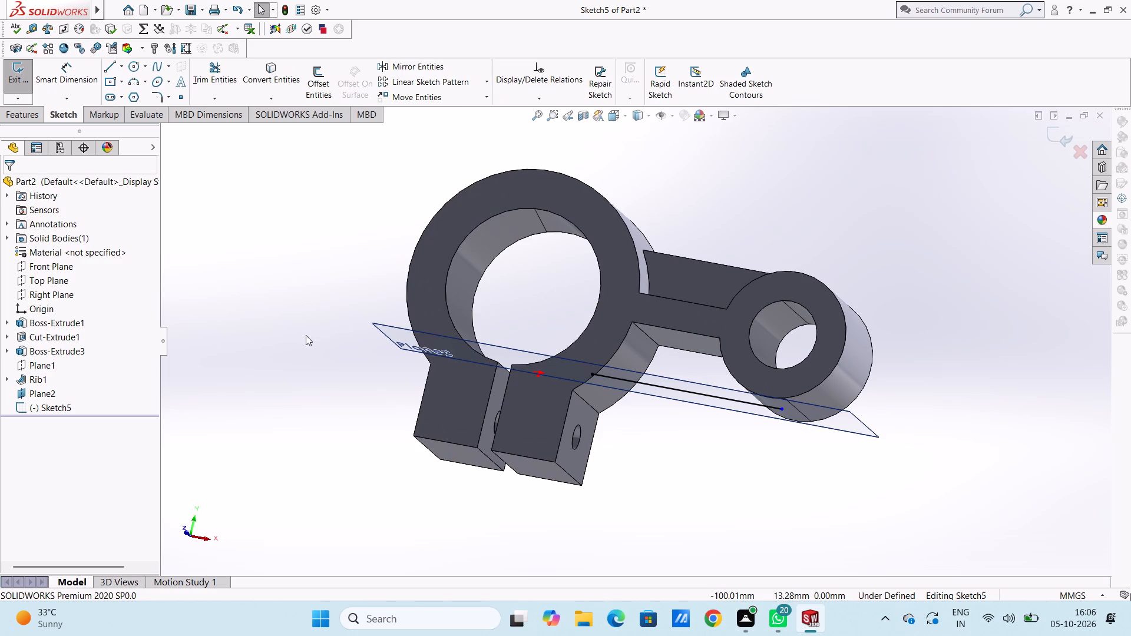
middle_click_drag(306, 335, 323, 405)
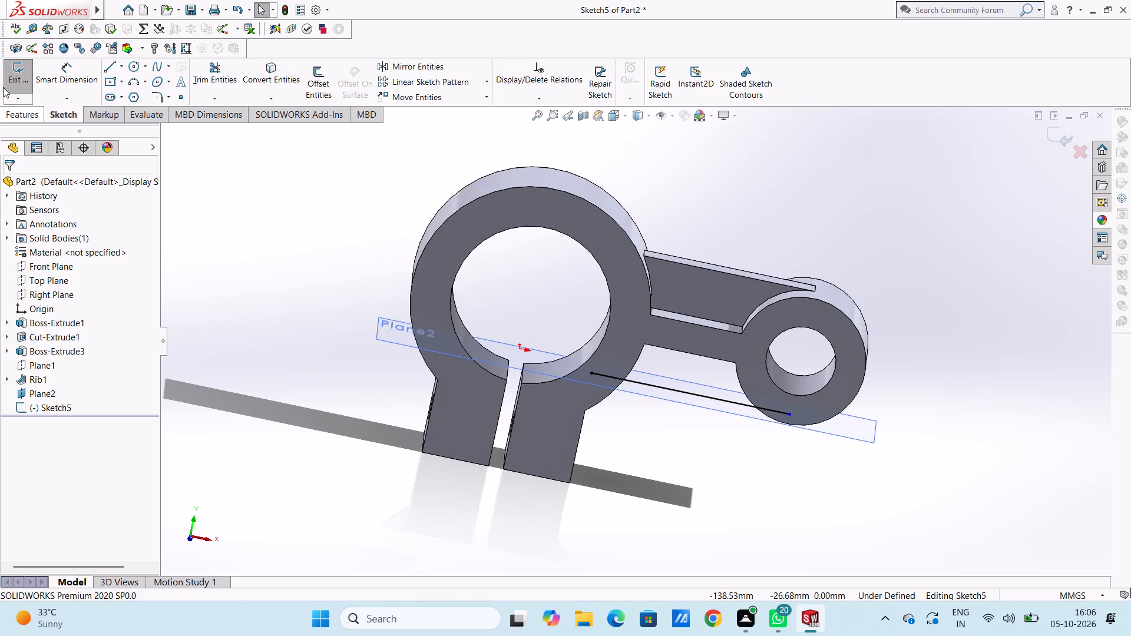
left_click(28, 118)
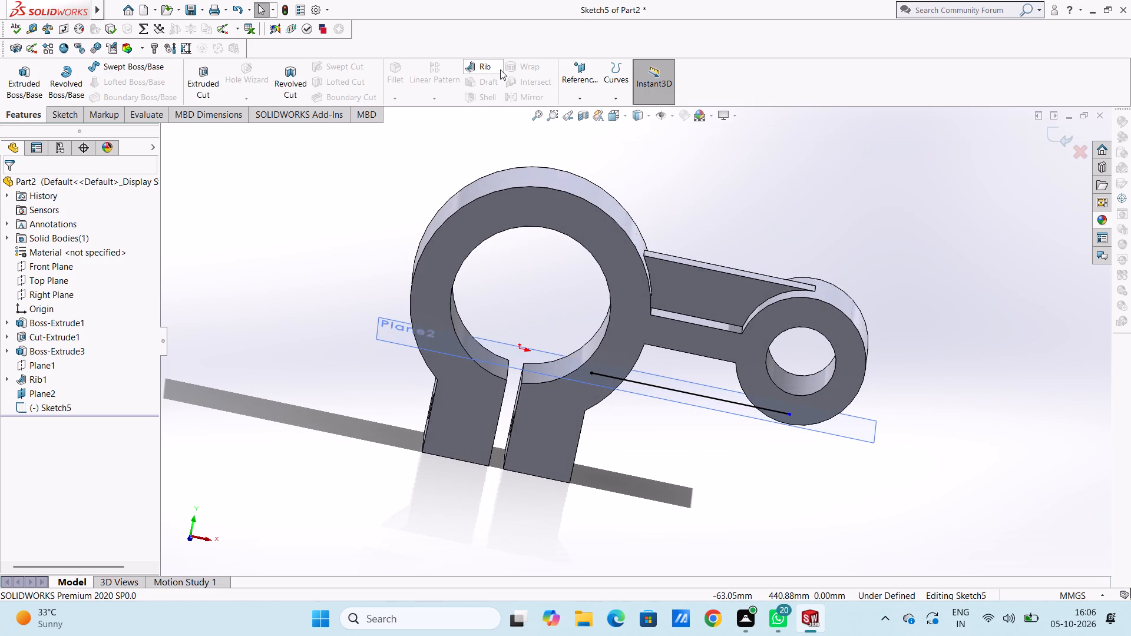
left_click(488, 63)
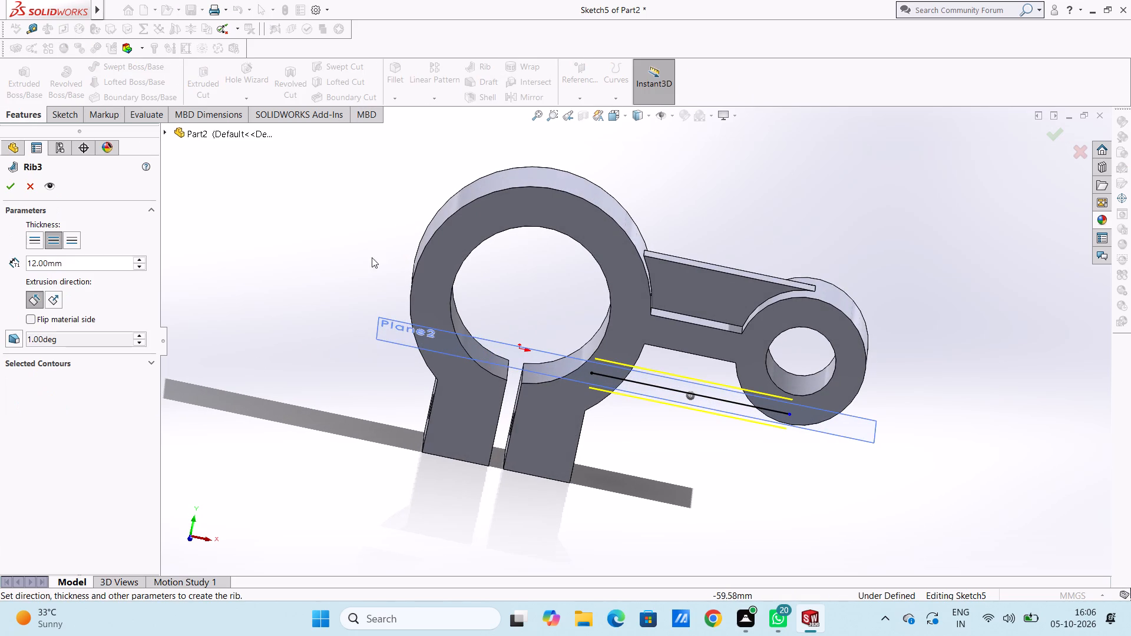
middle_click_drag(335, 211, 308, 128)
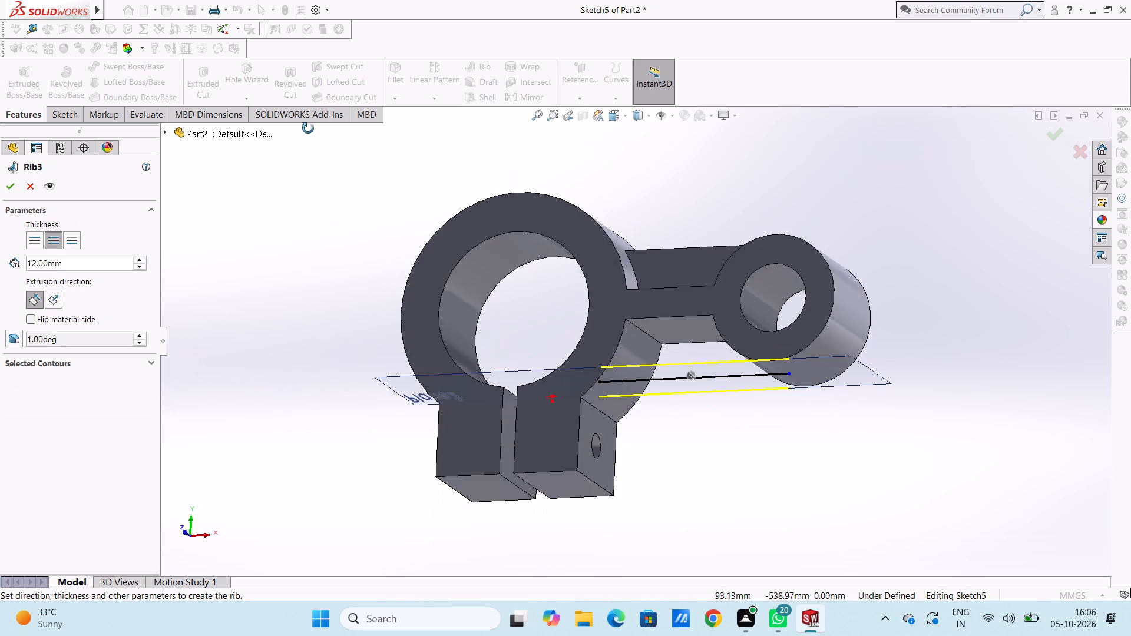
middle_click_drag(308, 128, 340, 160)
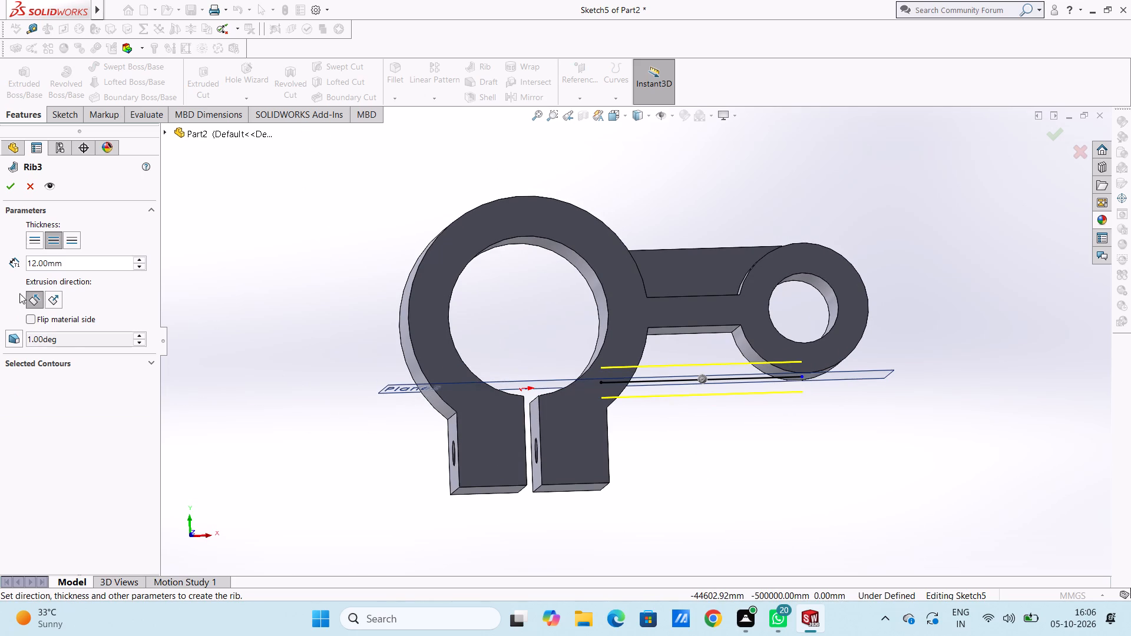
left_click(27, 320)
left_click(50, 300)
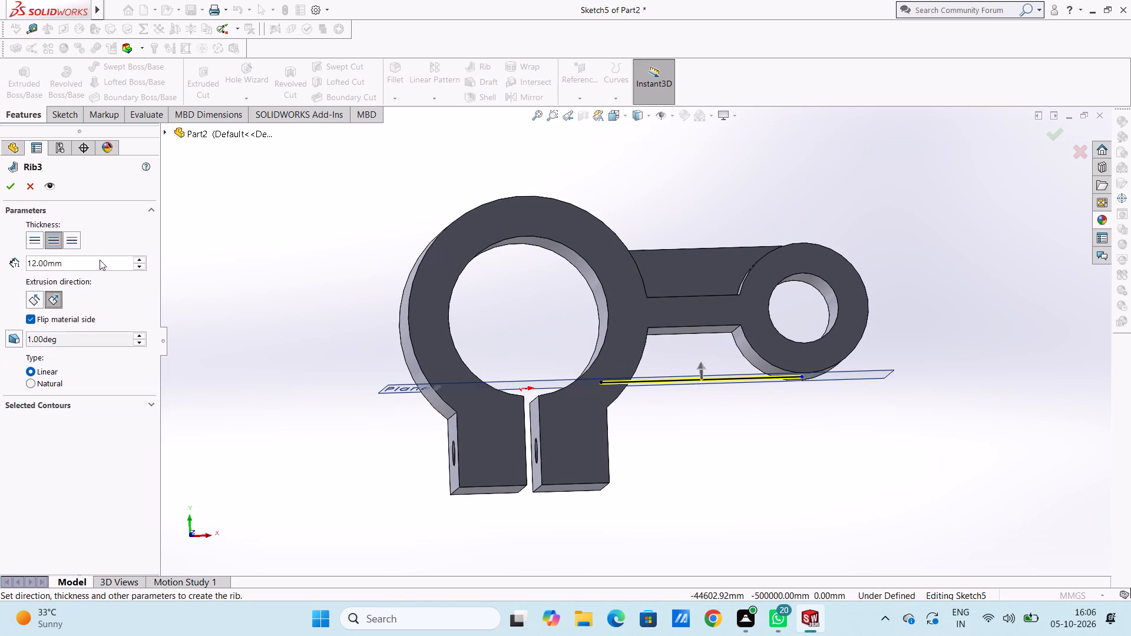
left_click(2, 190)
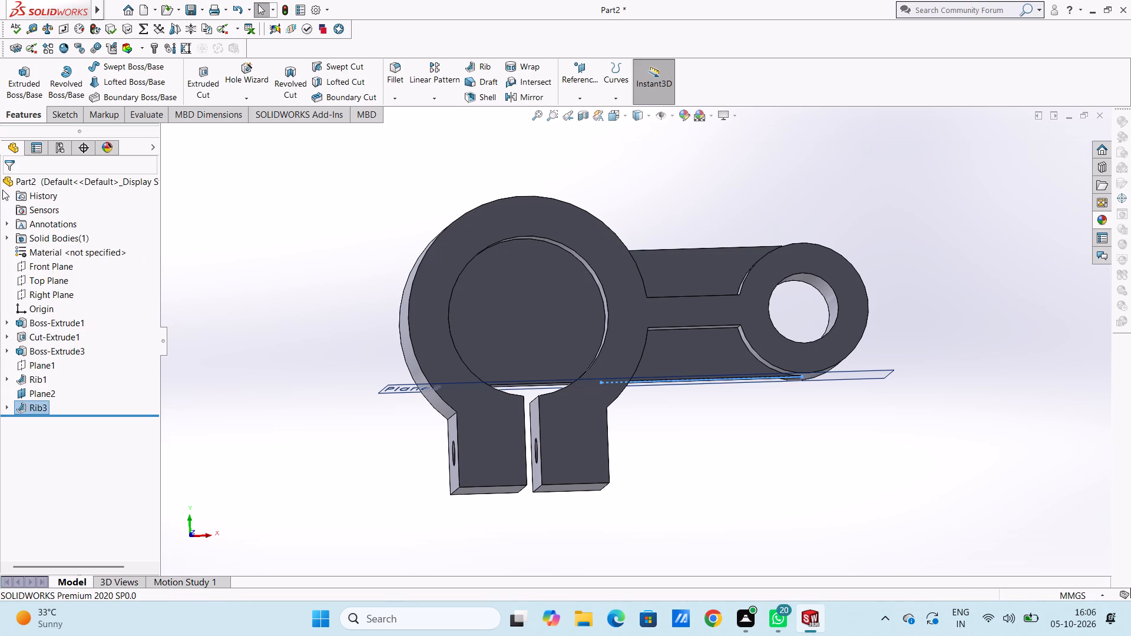
Examine the lower rib and its junctions with the clamp ring, bore, arm and second boss from several sides.
middle_click_drag(392, 178, 374, 213)
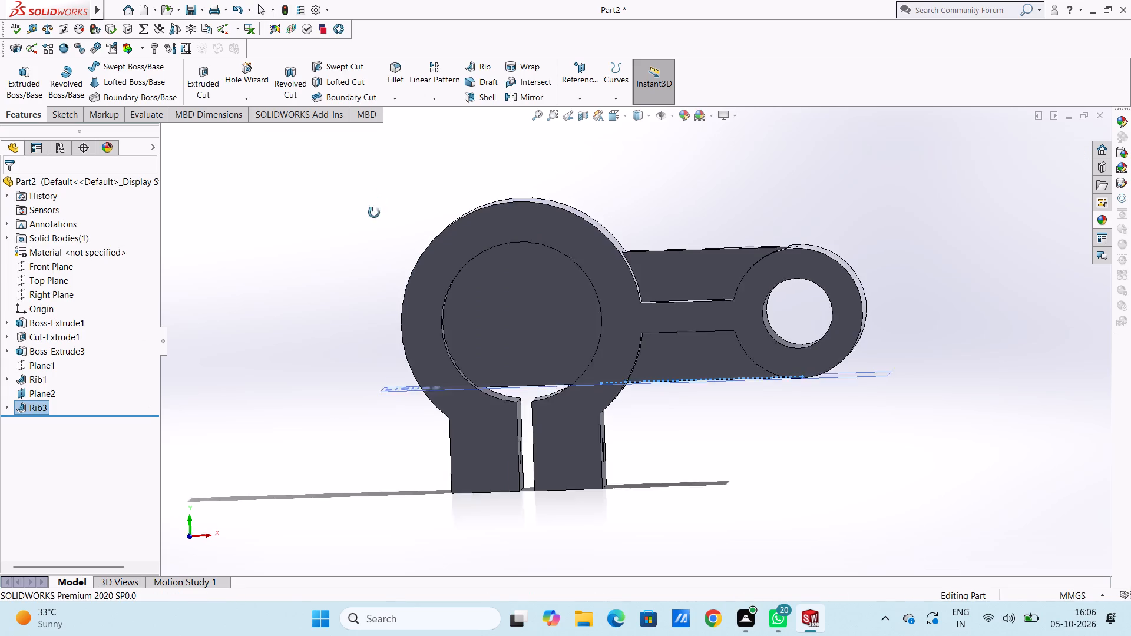
middle_click_drag(374, 213, 304, 330)
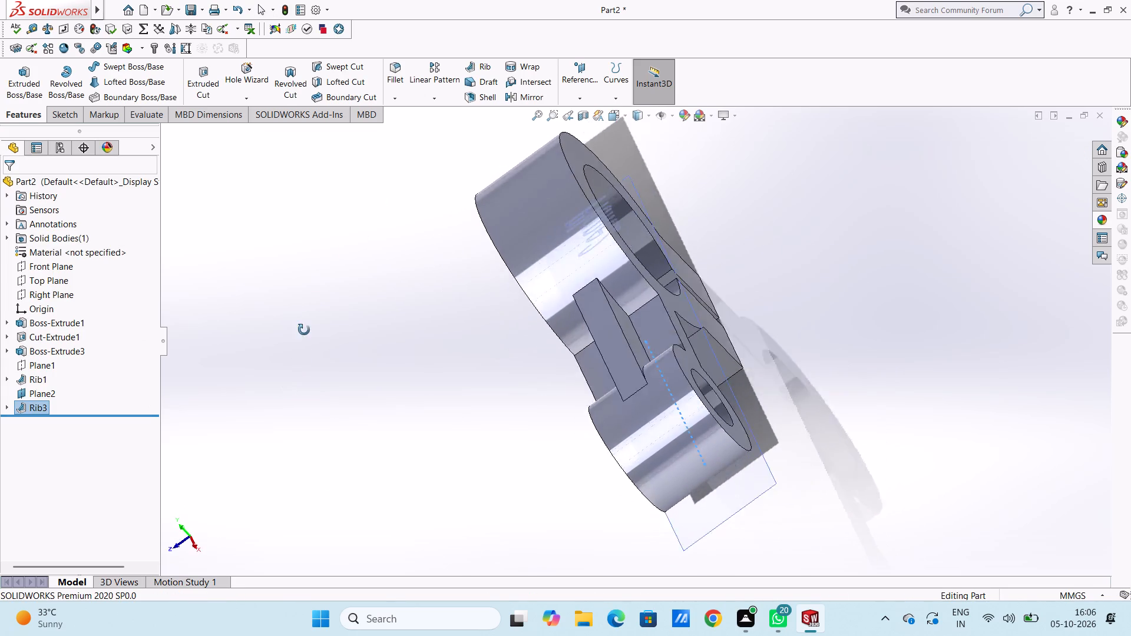
middle_click_drag(304, 330, 342, 229)
middle_click_drag(343, 339, 303, 170)
middle_click_drag(332, 314, 267, 279)
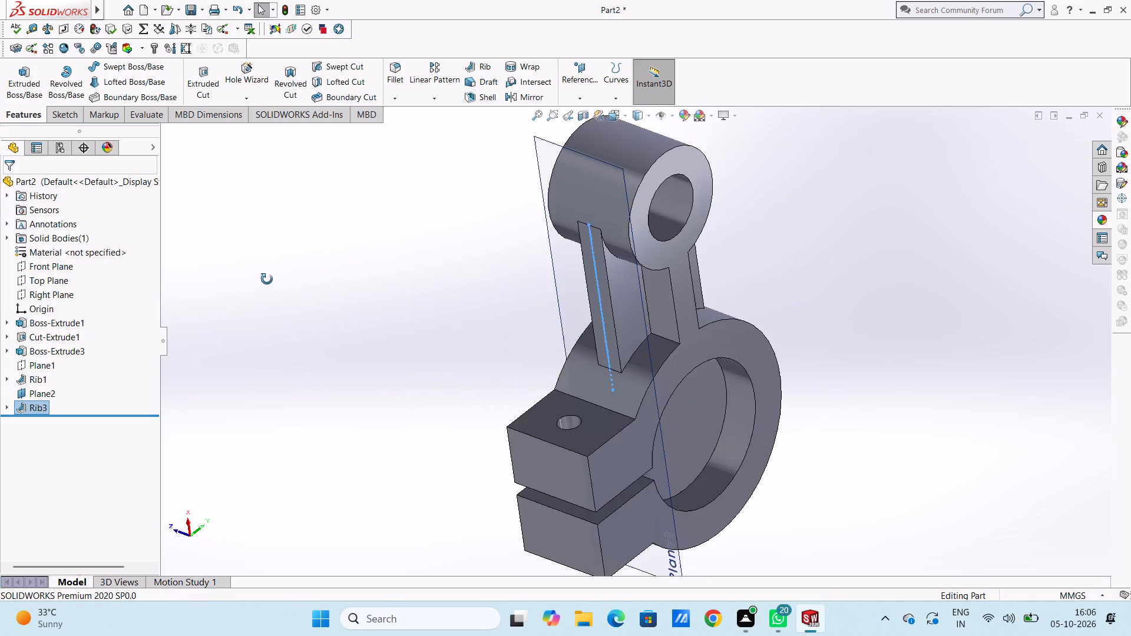
middle_click_drag(267, 279, 466, 198)
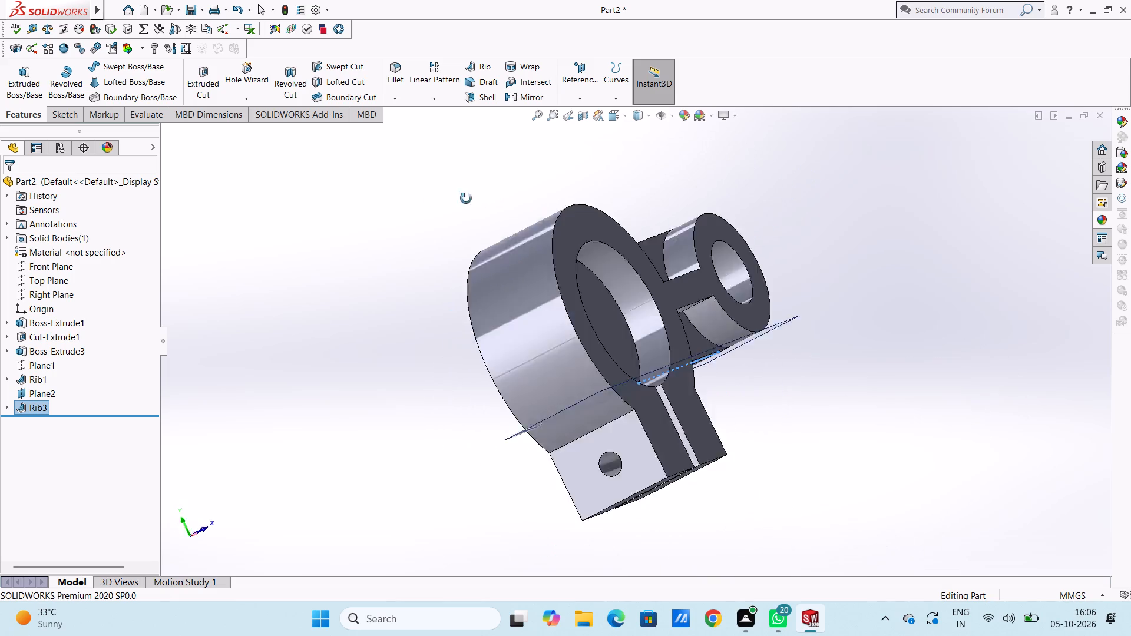
middle_click_drag(466, 198, 449, 271)
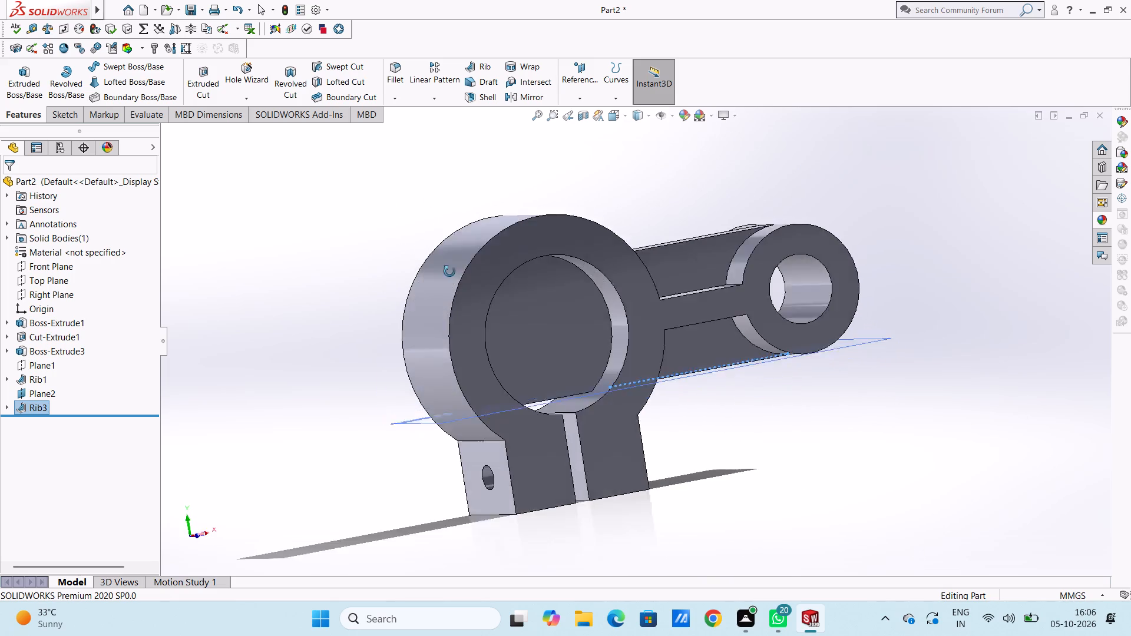
middle_click_drag(449, 271, 357, 273)
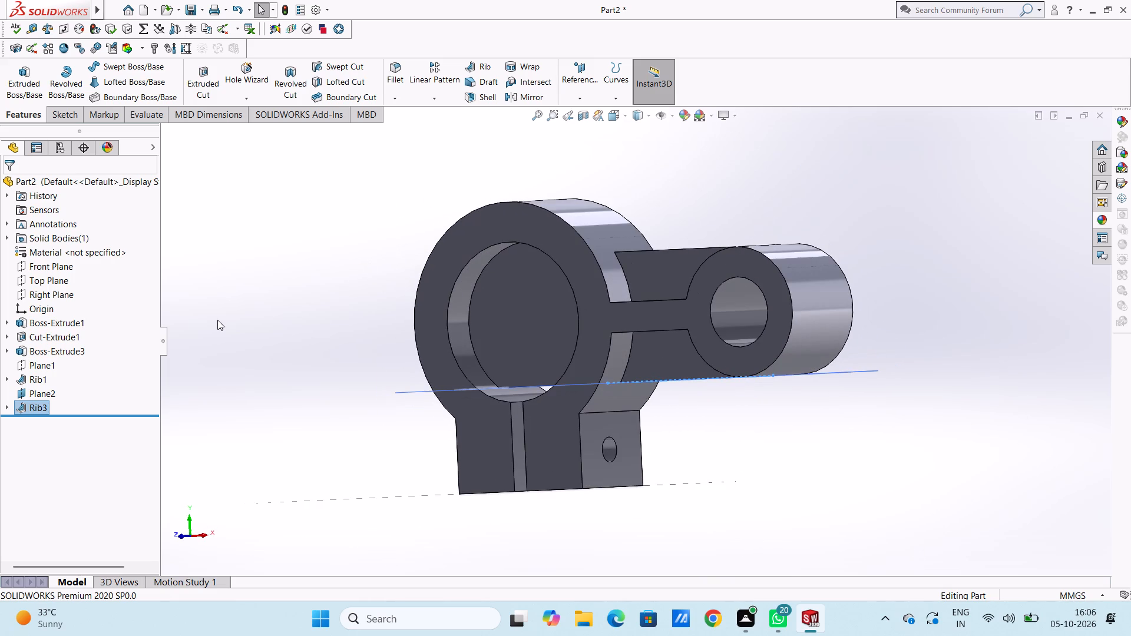
Hide the offset reference plane below the Top Plane.
left_click(45, 393)
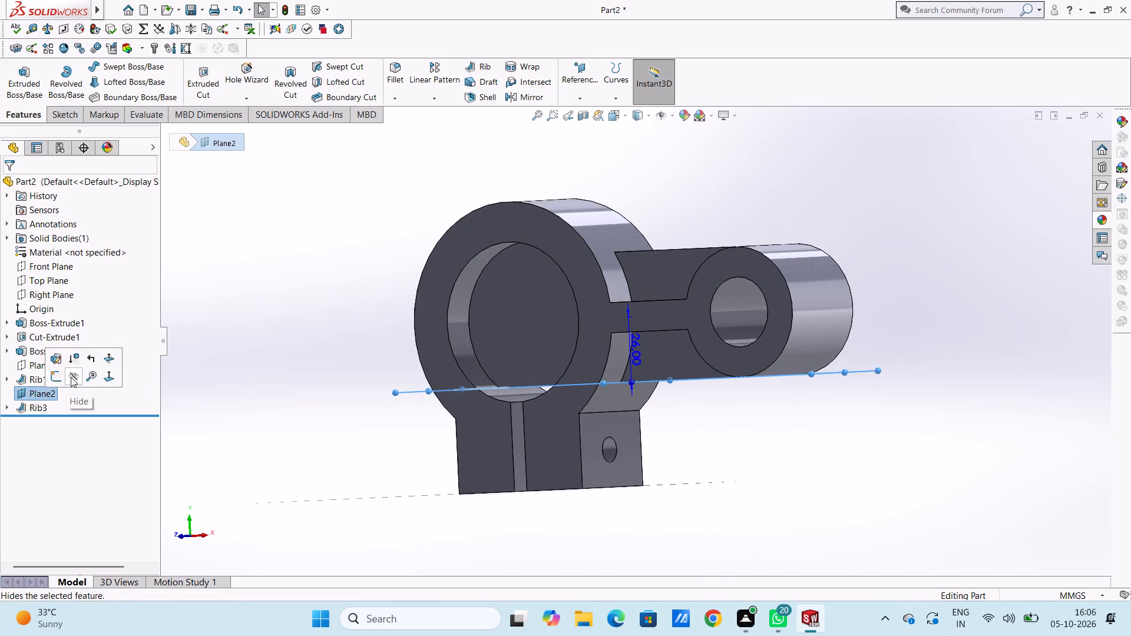
left_click(71, 377)
key("ctrl+1")
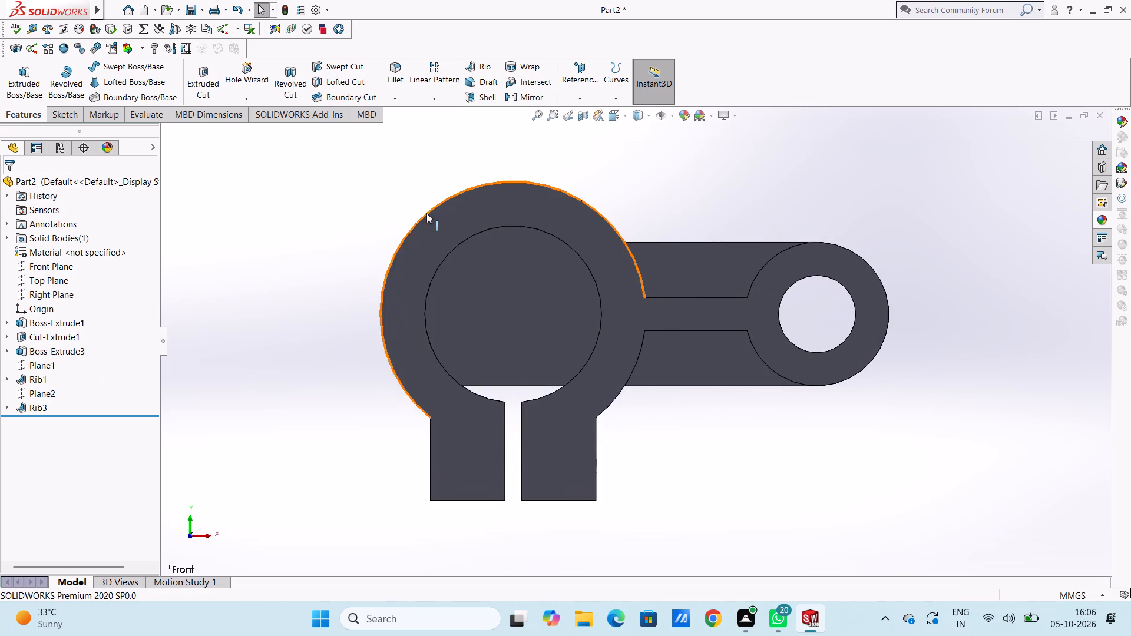
On the clamp ring's front face, sketch a circle of 32 mm radius centred on the origin, matching the bore's edge.
left_click(467, 221)
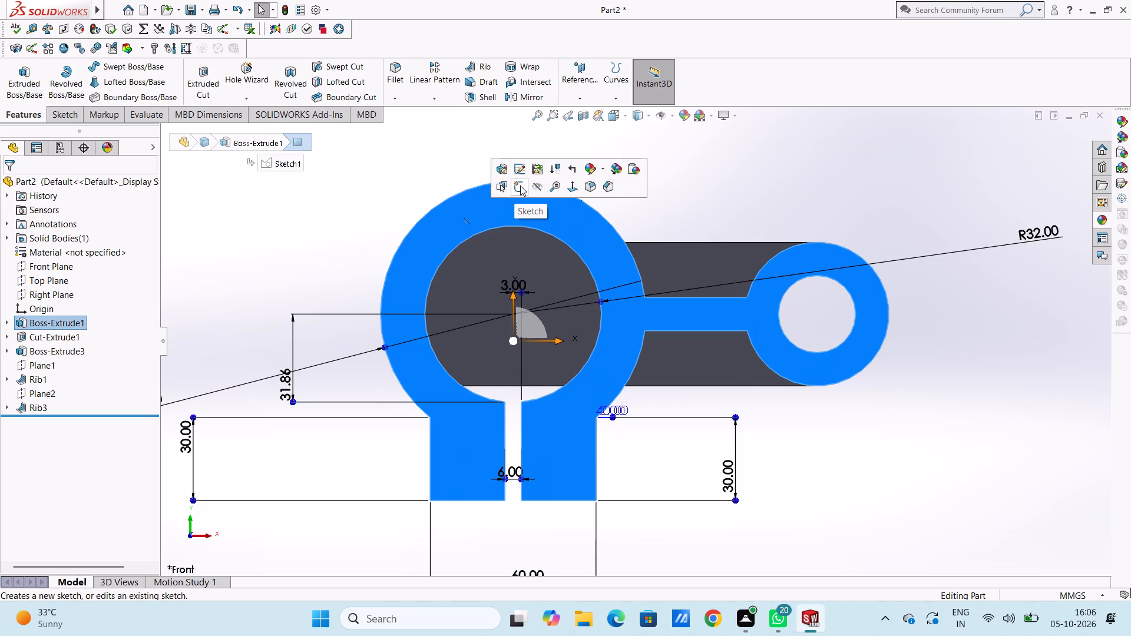
left_click(520, 185)
left_click(420, 174)
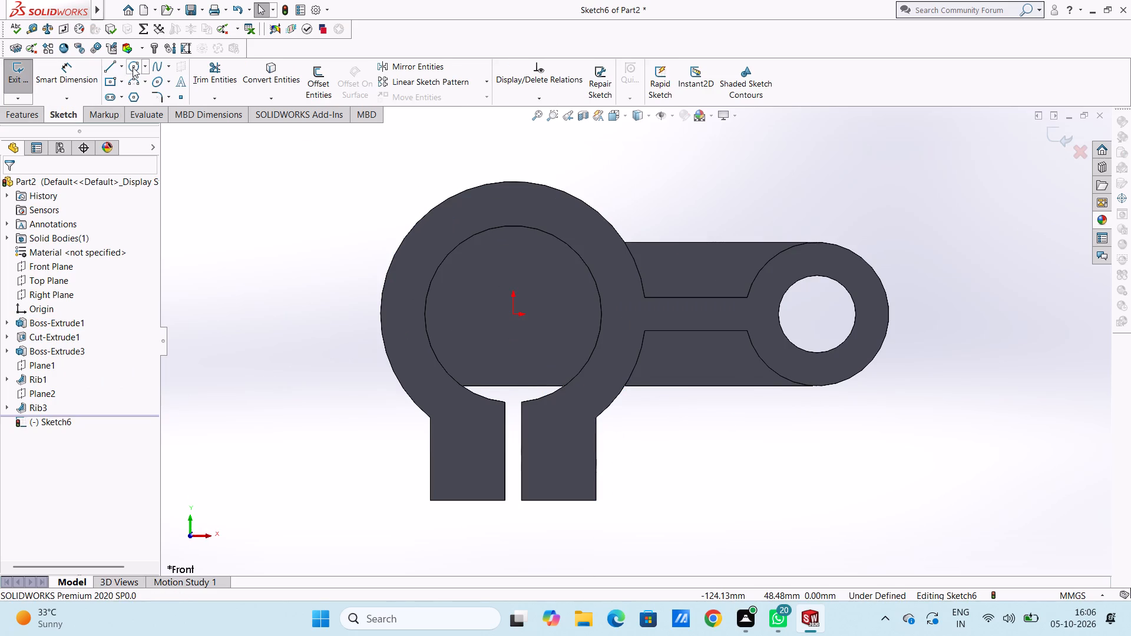
left_click(133, 67)
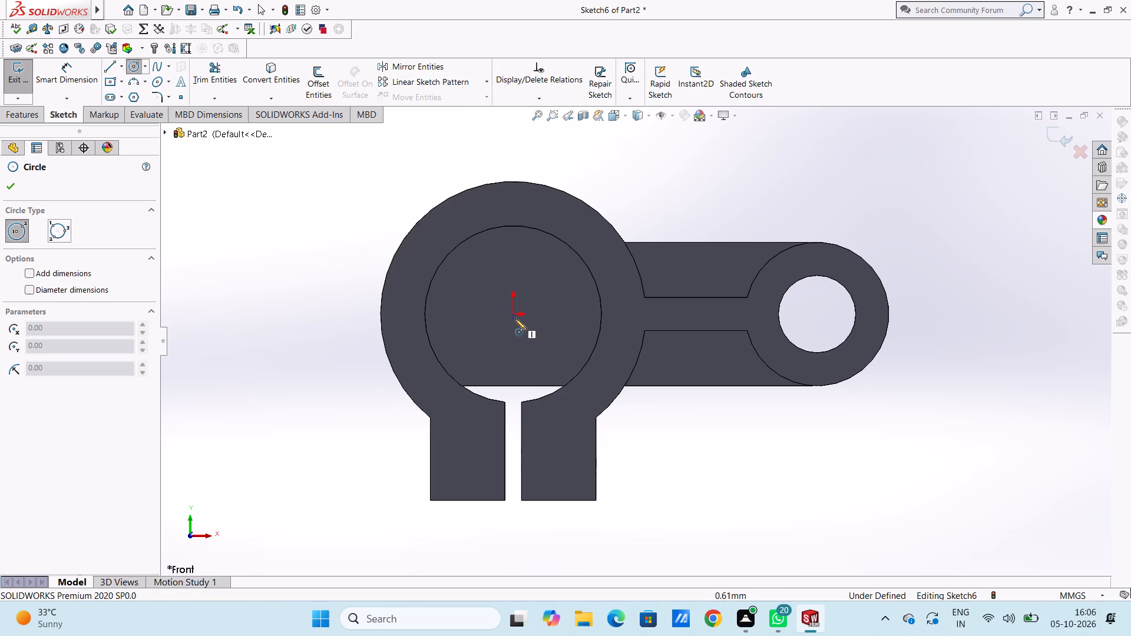
left_click(515, 316)
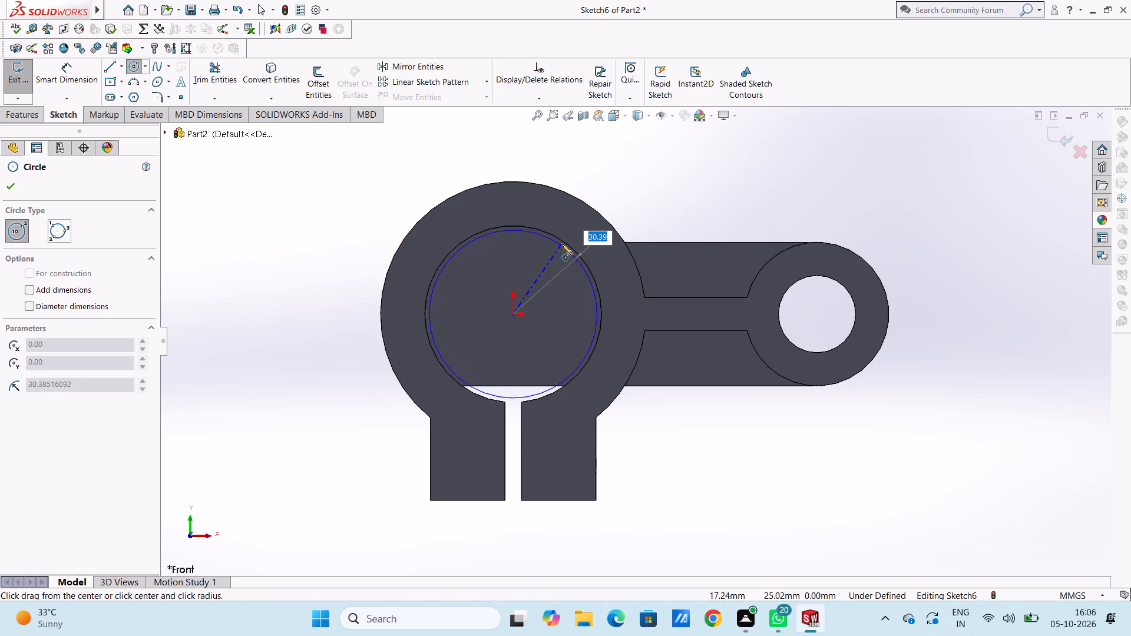
left_click(564, 241)
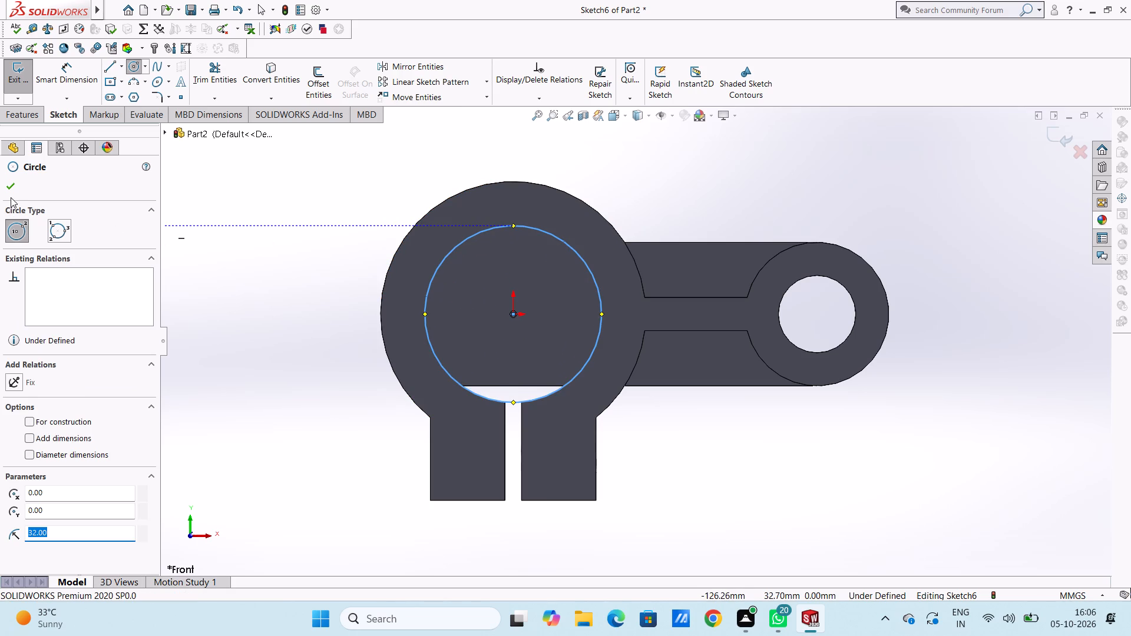
left_click(11, 194)
Add a 64 mm diameter dimension to the bore circle.
left_click(56, 84)
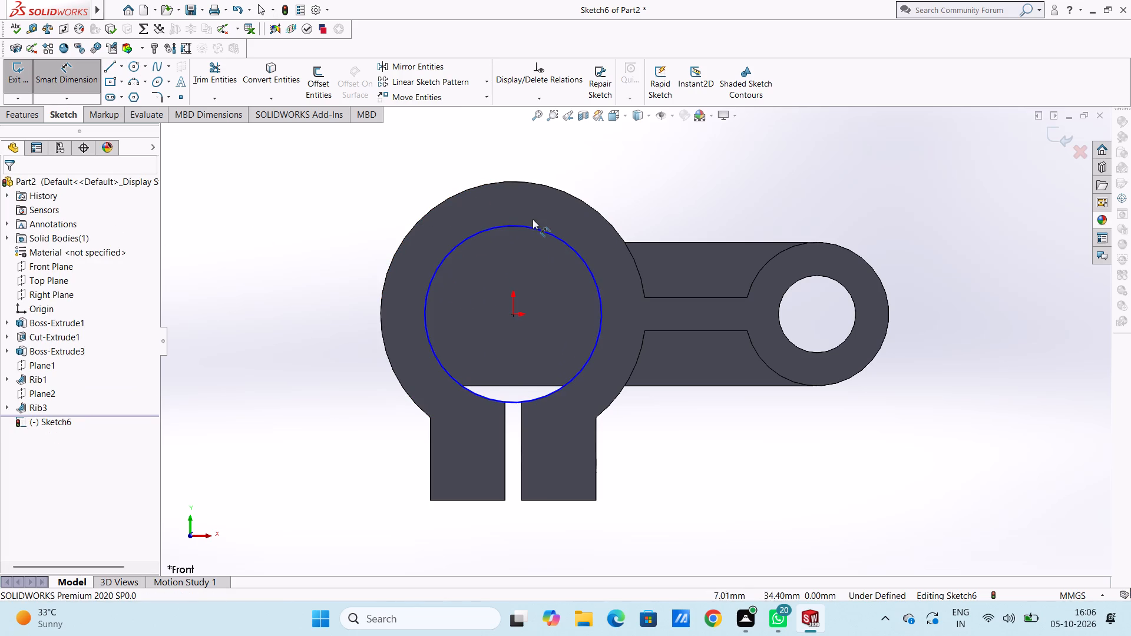
left_click(544, 231)
left_click(699, 164)
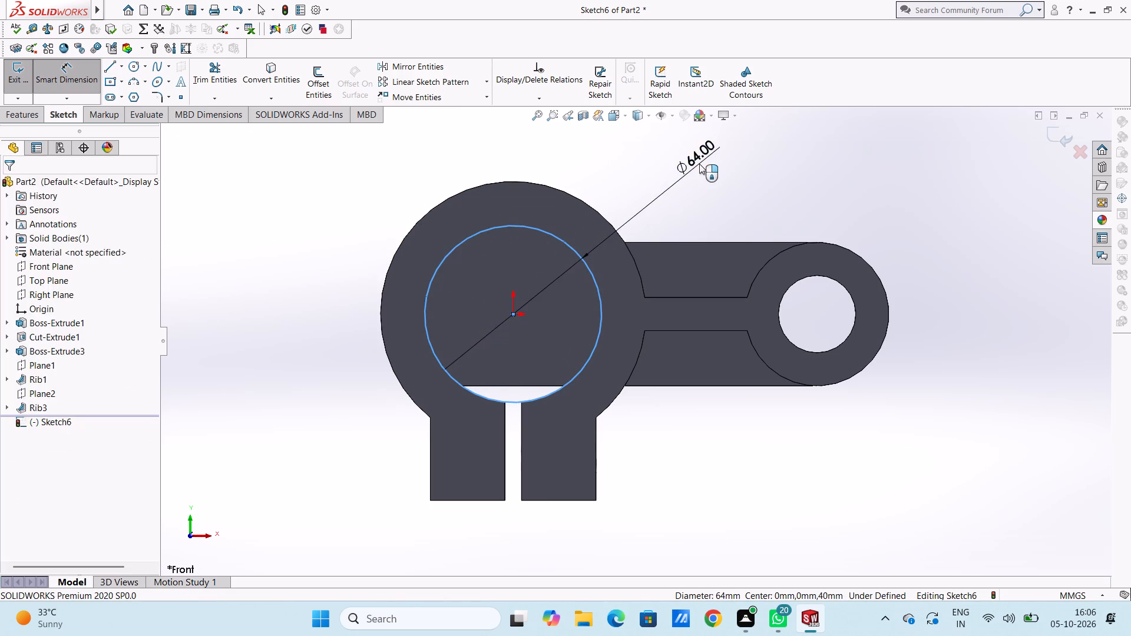
left_click(643, 145)
left_click(639, 153)
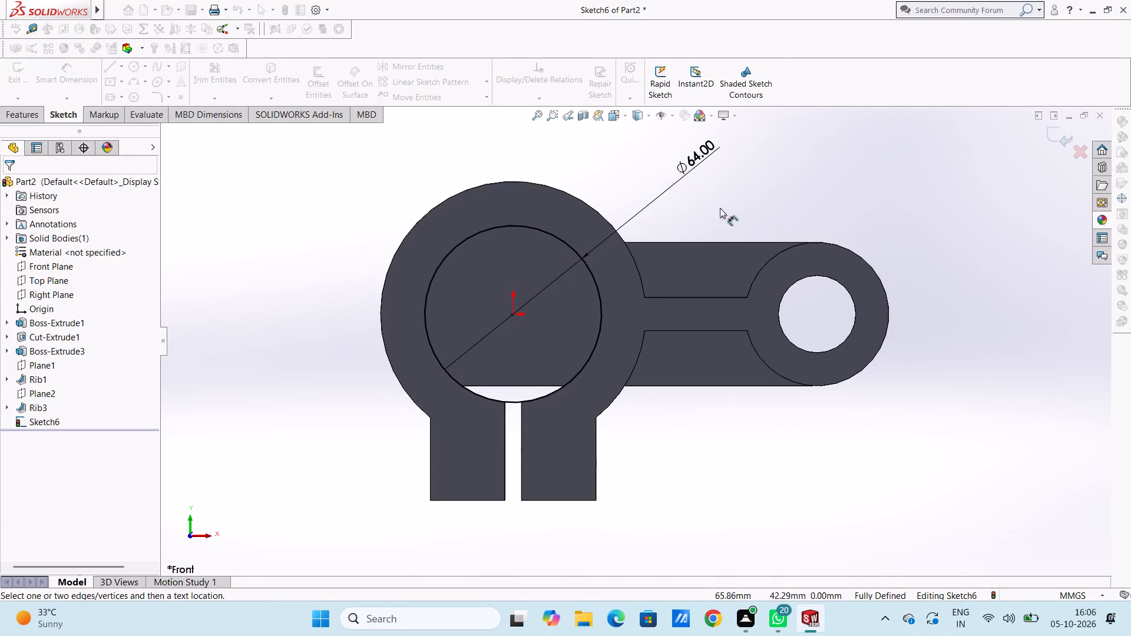
key("Escape")
key("Escape")
key("Escape")
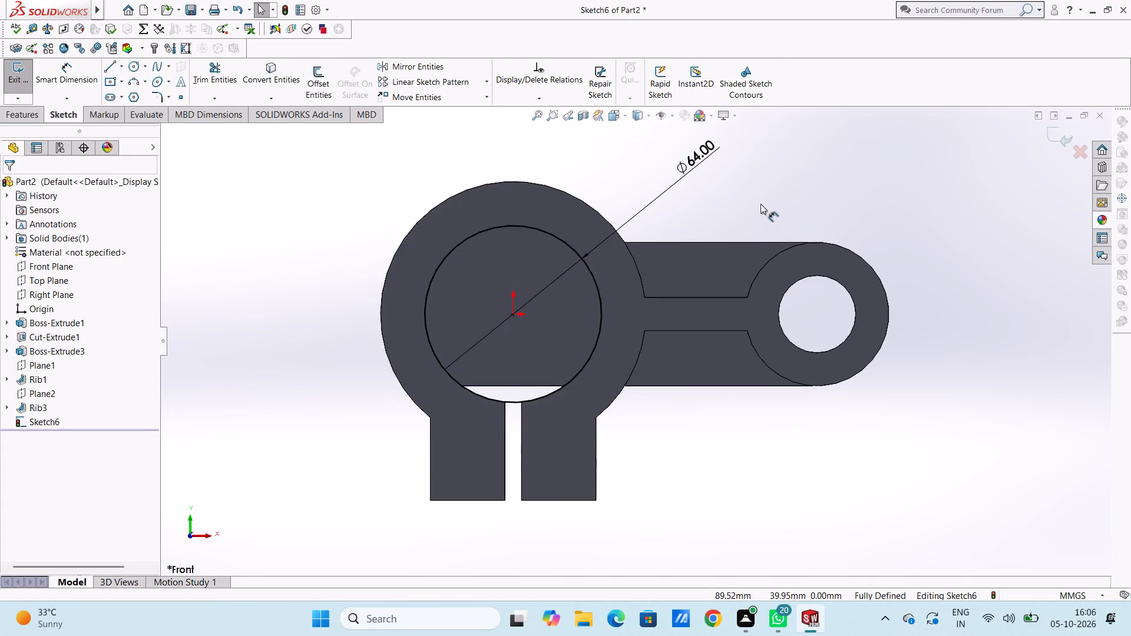
Cut-extrude the circle with a blind depth of 60 mm to clear the rib material inside the clamp ring's bore.
middle_click_drag(829, 201, 812, 169)
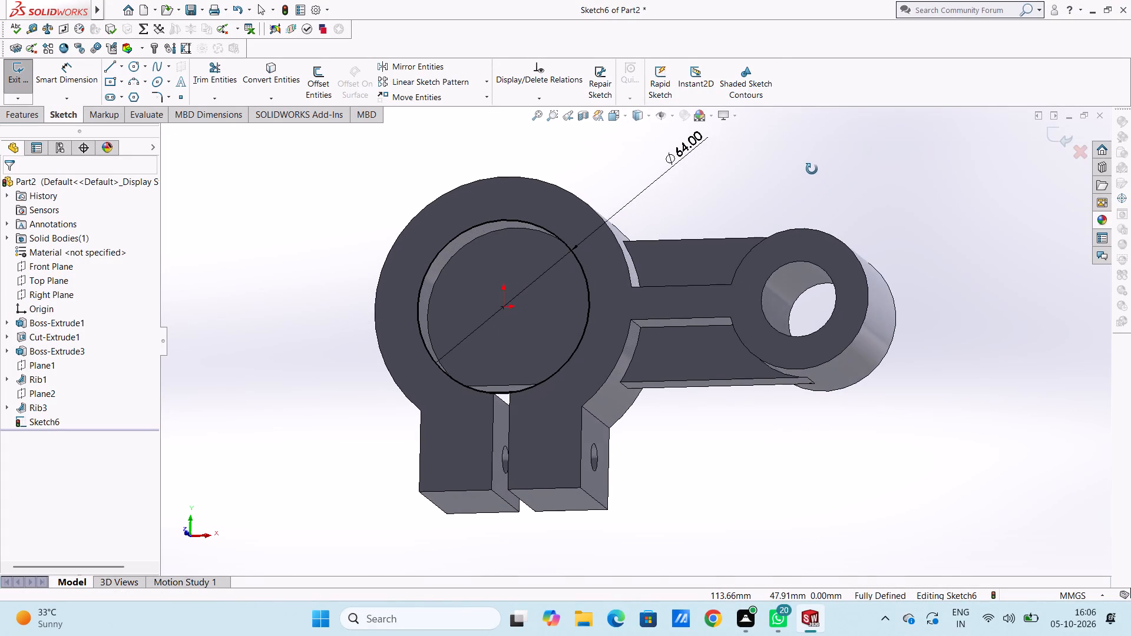
middle_click_drag(812, 169, 752, 247)
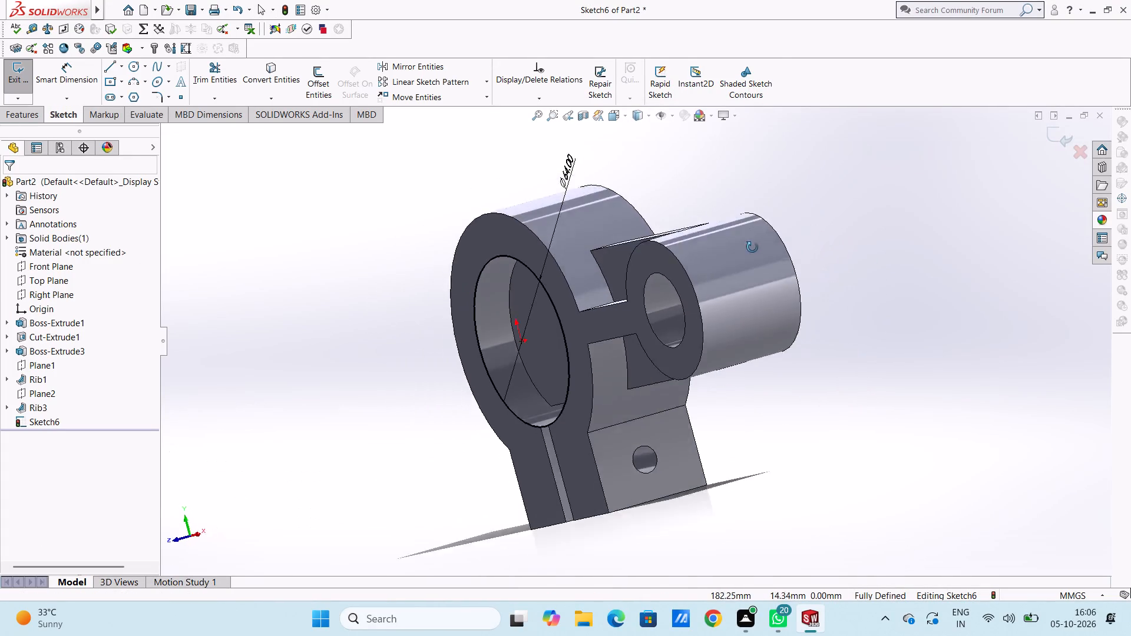
middle_click_drag(752, 247, 813, 228)
left_click(19, 118)
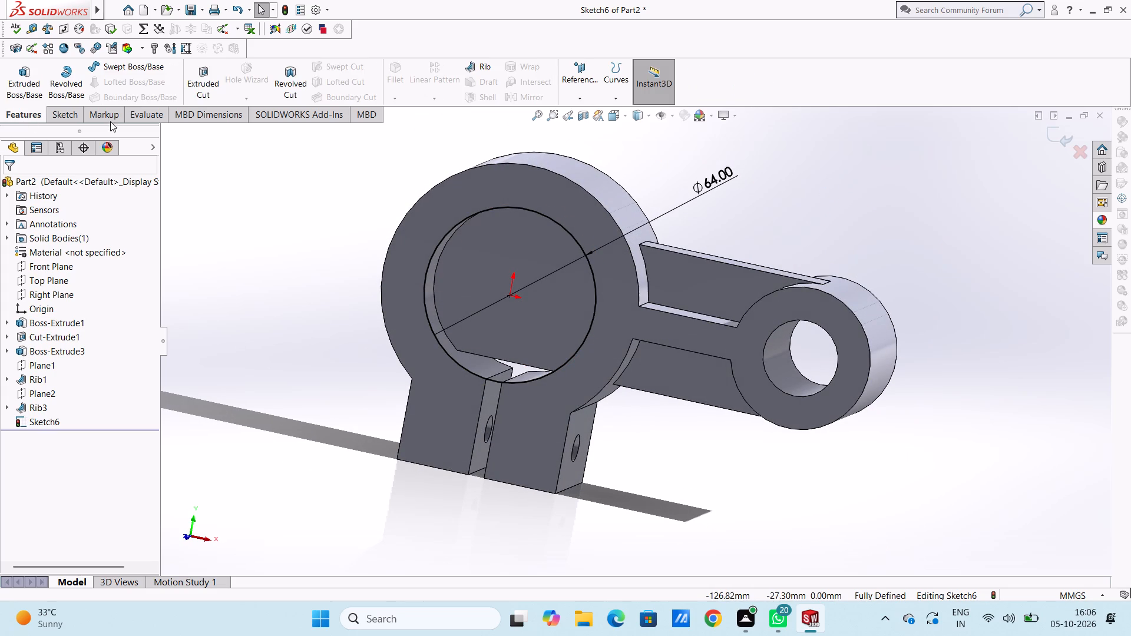
left_click(205, 85)
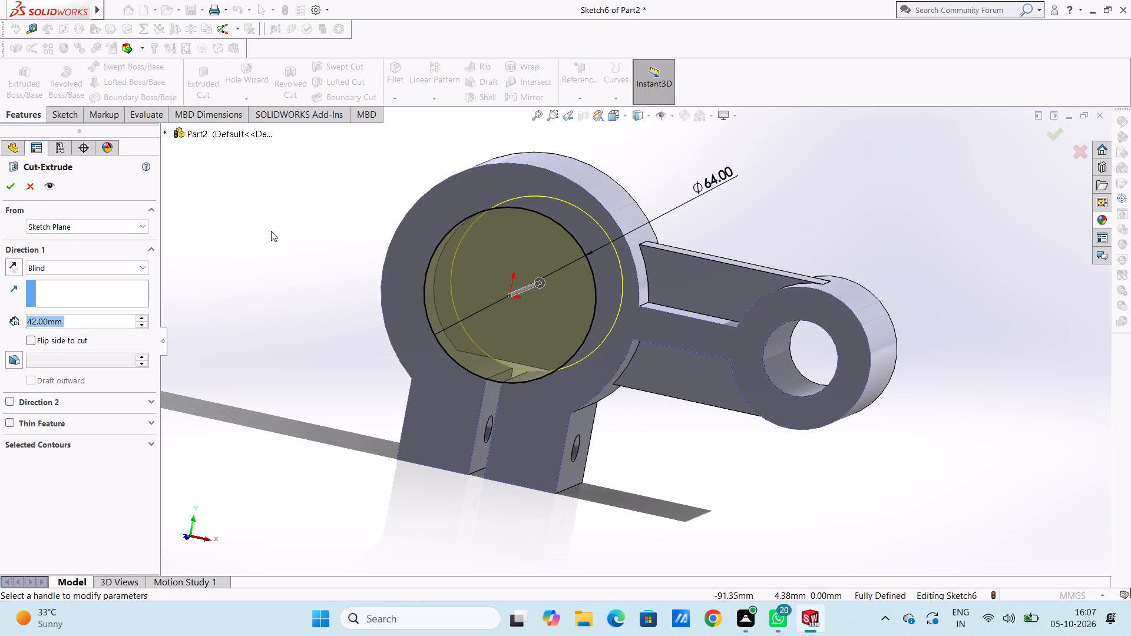
type("60")
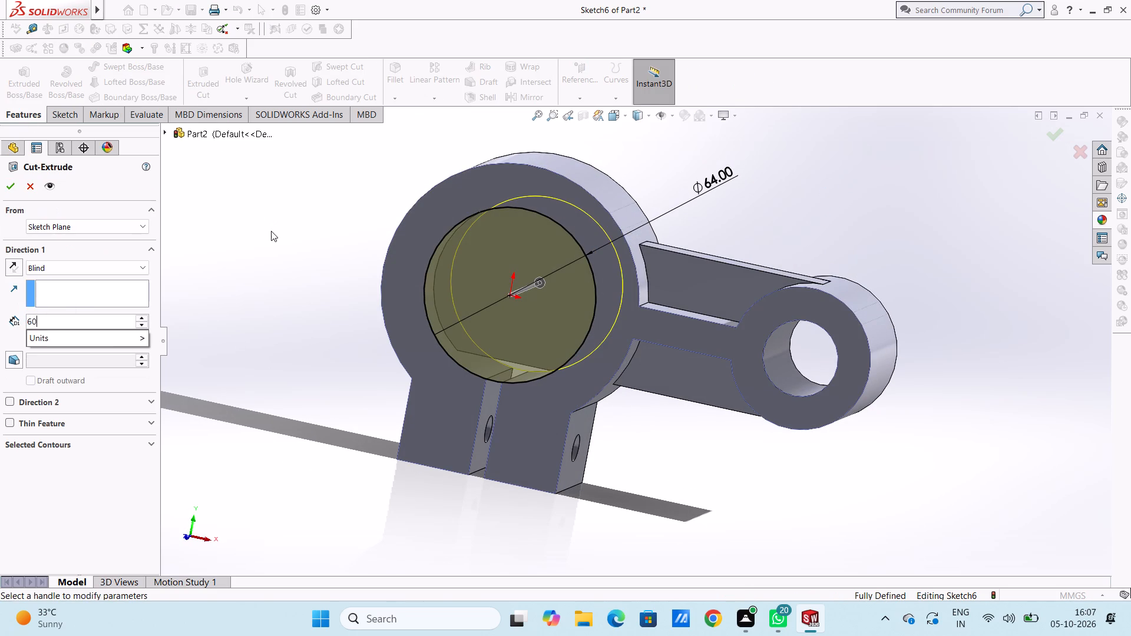
key("Return")
left_click(8, 191)
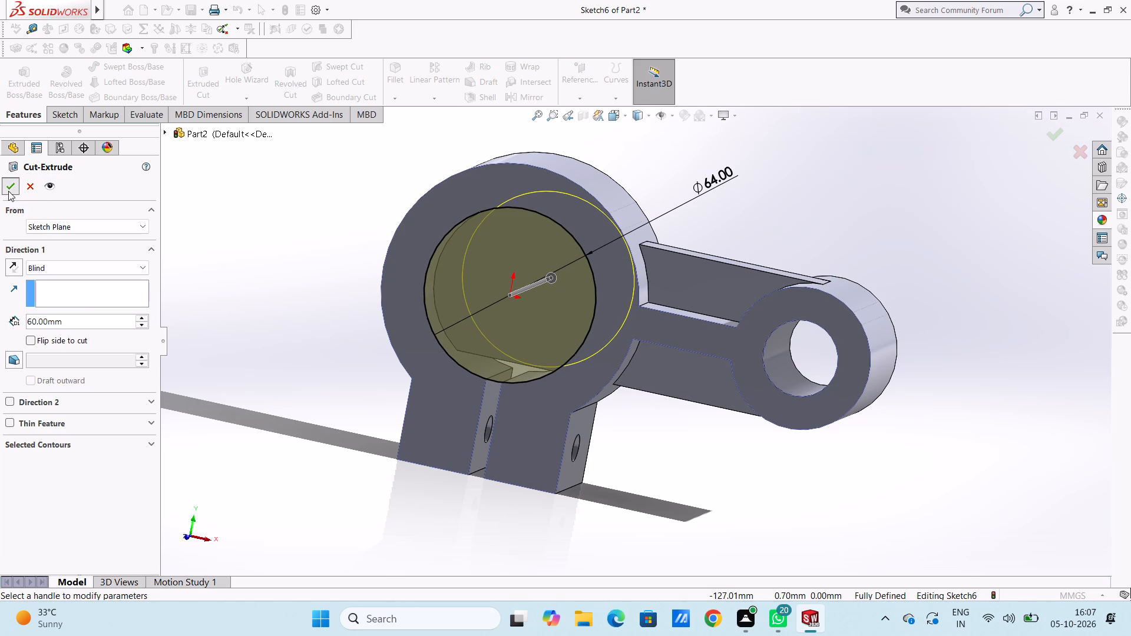
left_click(280, 239)
Examine the cleared bore, the ribs and the second boss from several sides.
middle_click_drag(291, 286, 346, 300)
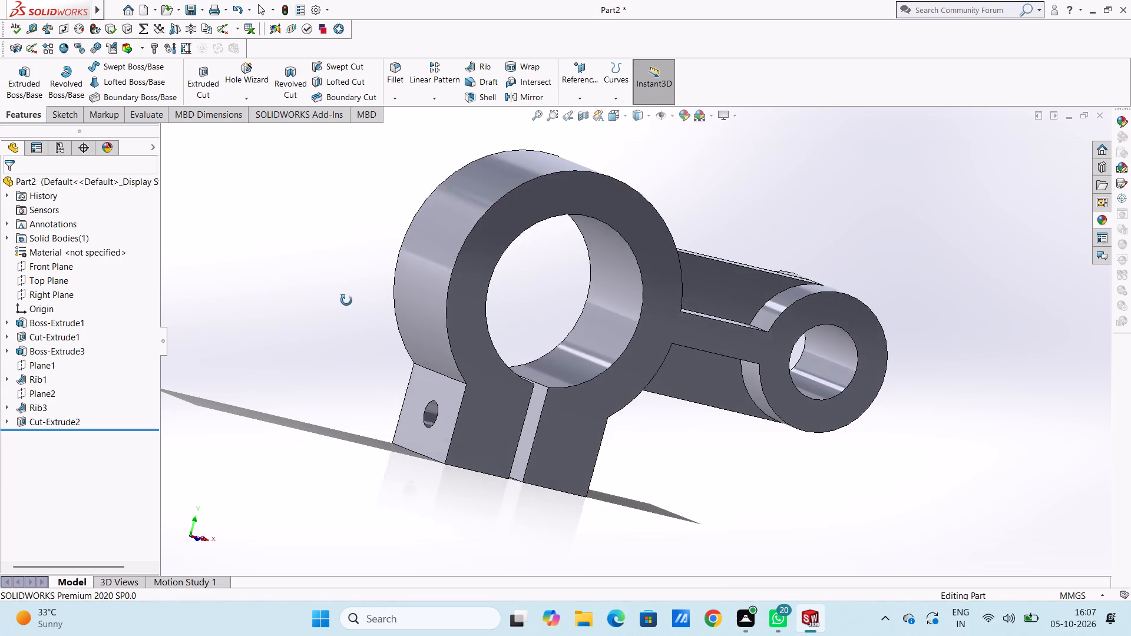
middle_click_drag(346, 300, 269, 218)
middle_click_drag(295, 291, 307, 242)
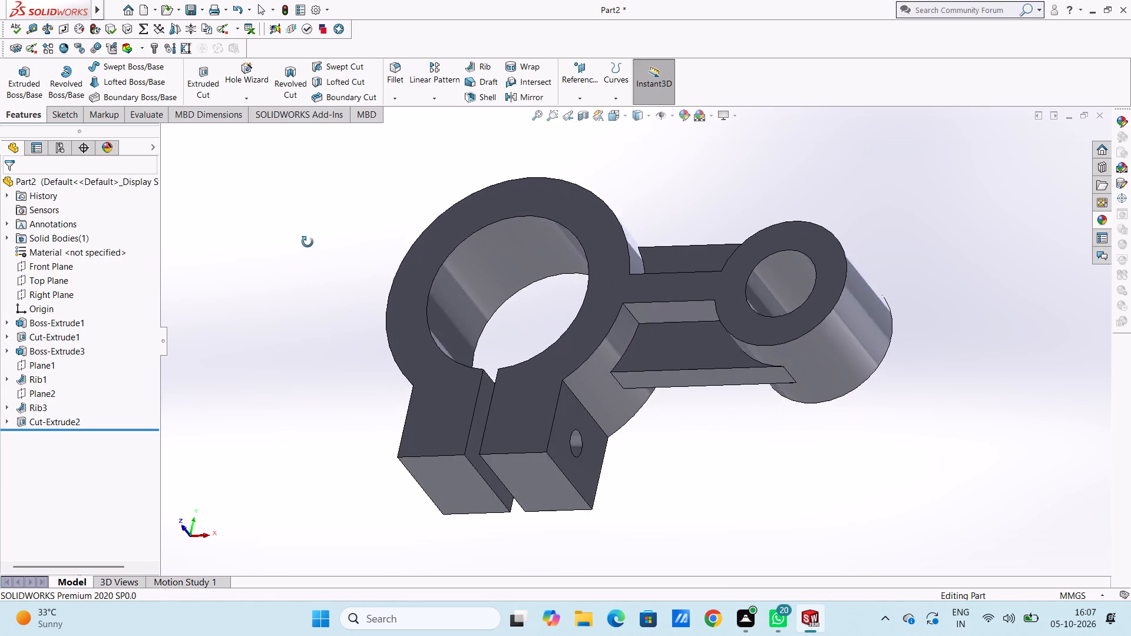
middle_click_drag(307, 242, 290, 323)
scroll(290, 323, "up", 2)
middle_click_drag(278, 290, 468, 377)
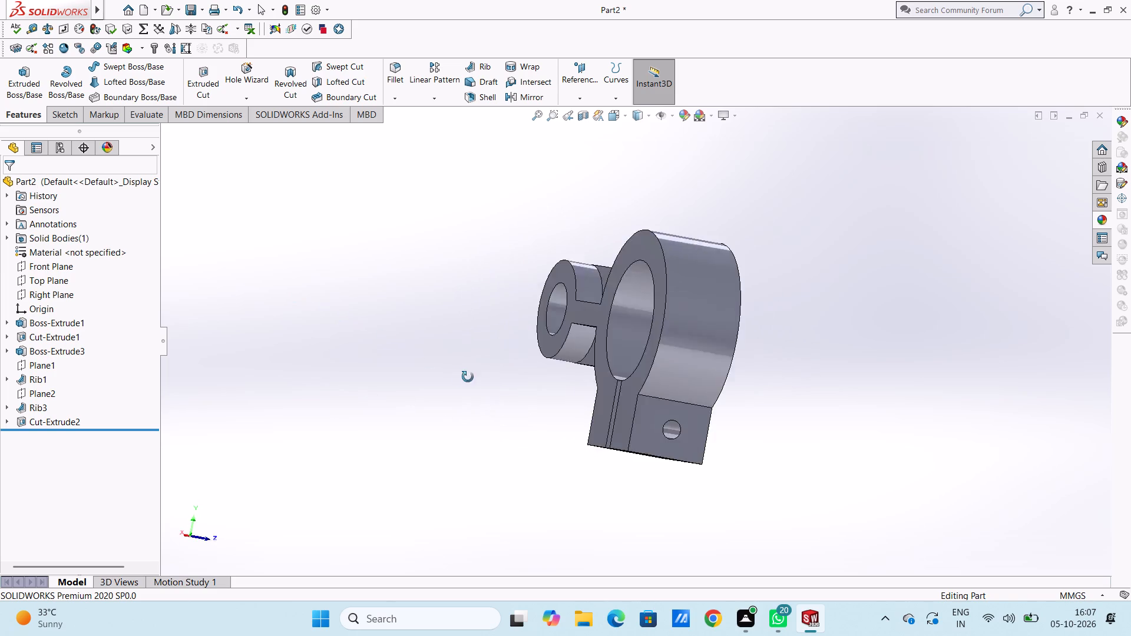
middle_click_drag(468, 377, 345, 392)
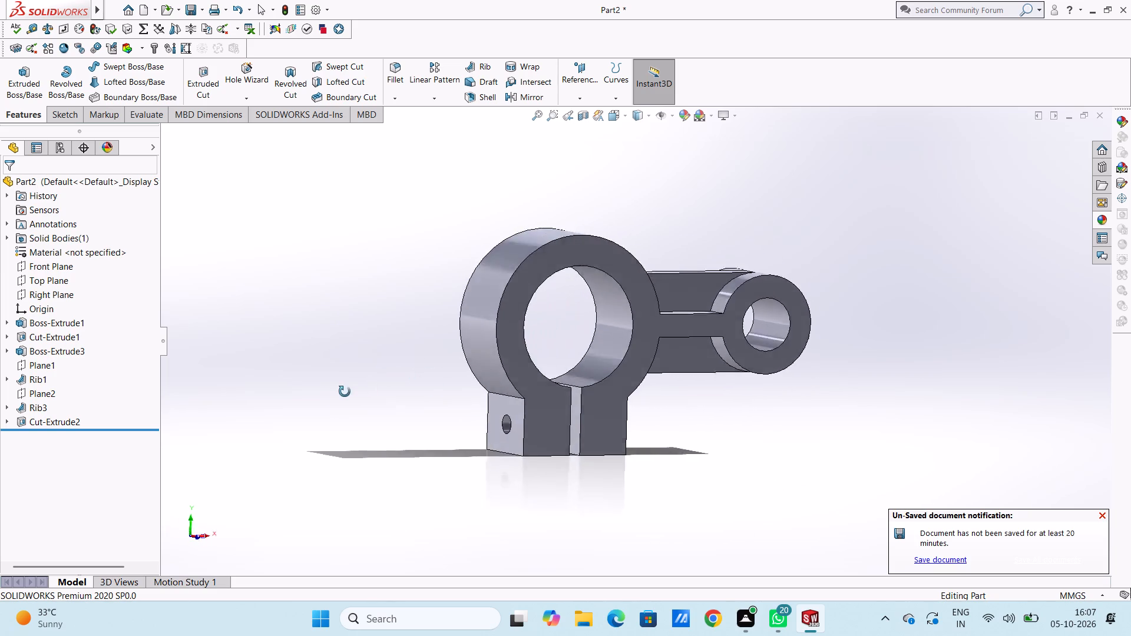
middle_click_drag(345, 392, 258, 400)
middle_click_drag(212, 237, 350, 230)
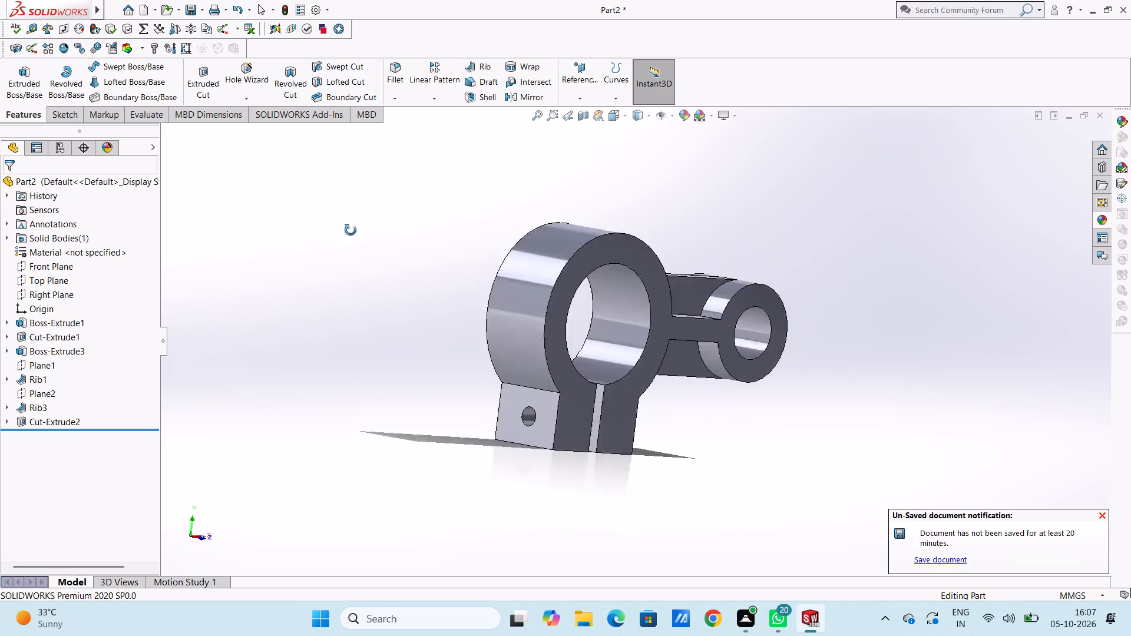
middle_click_drag(350, 230, 245, 240)
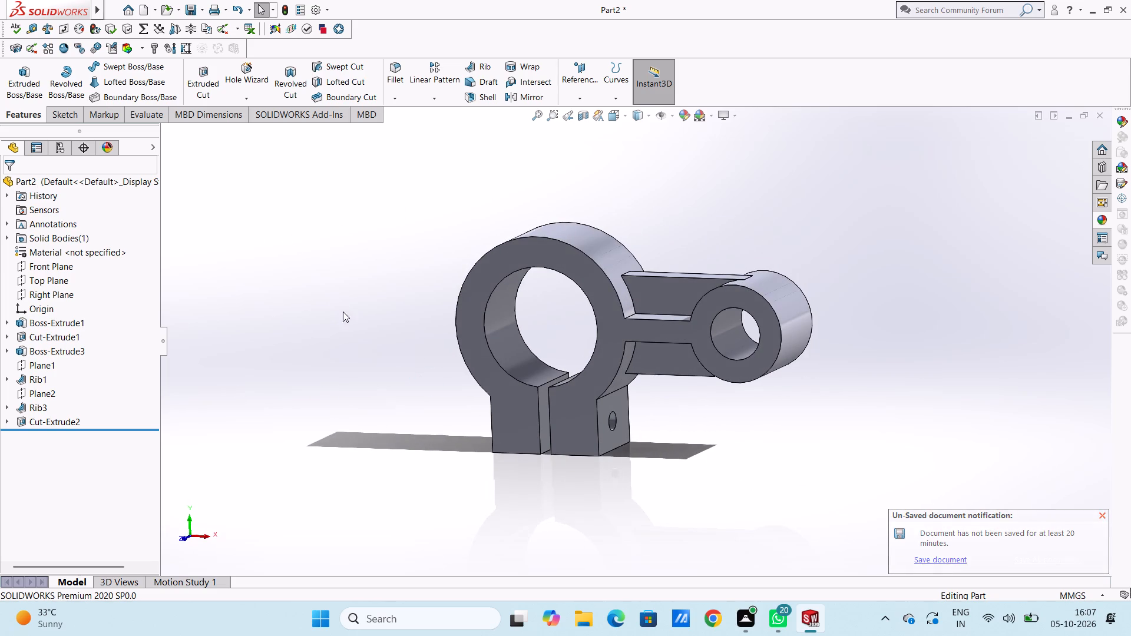
scroll(356, 315, "up", 3)
middle_click_drag(362, 315, 393, 316)
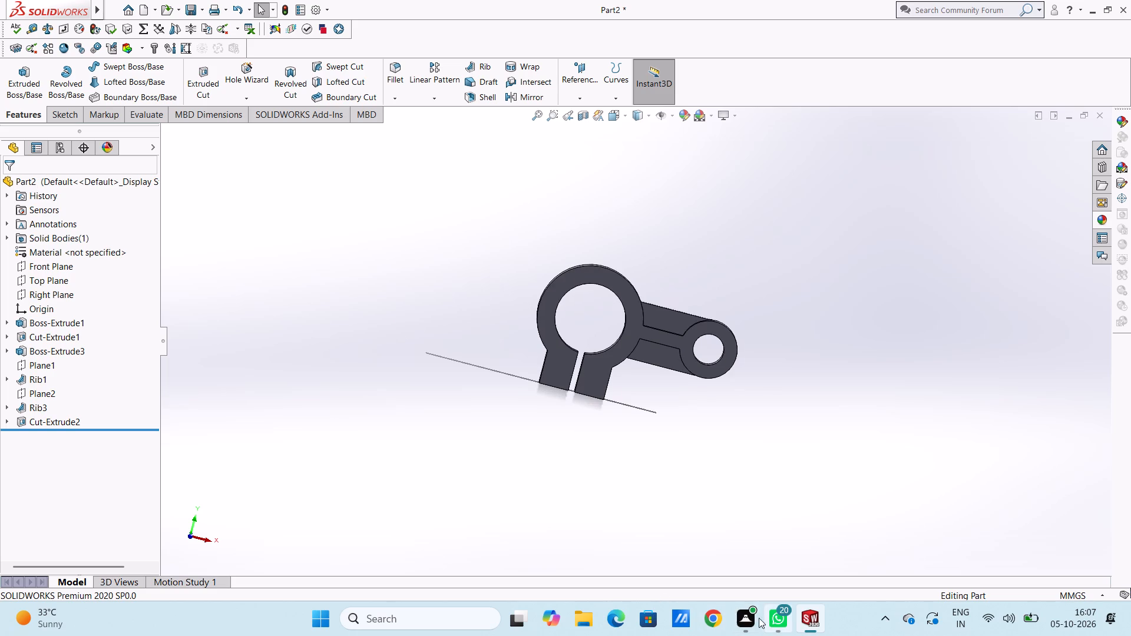
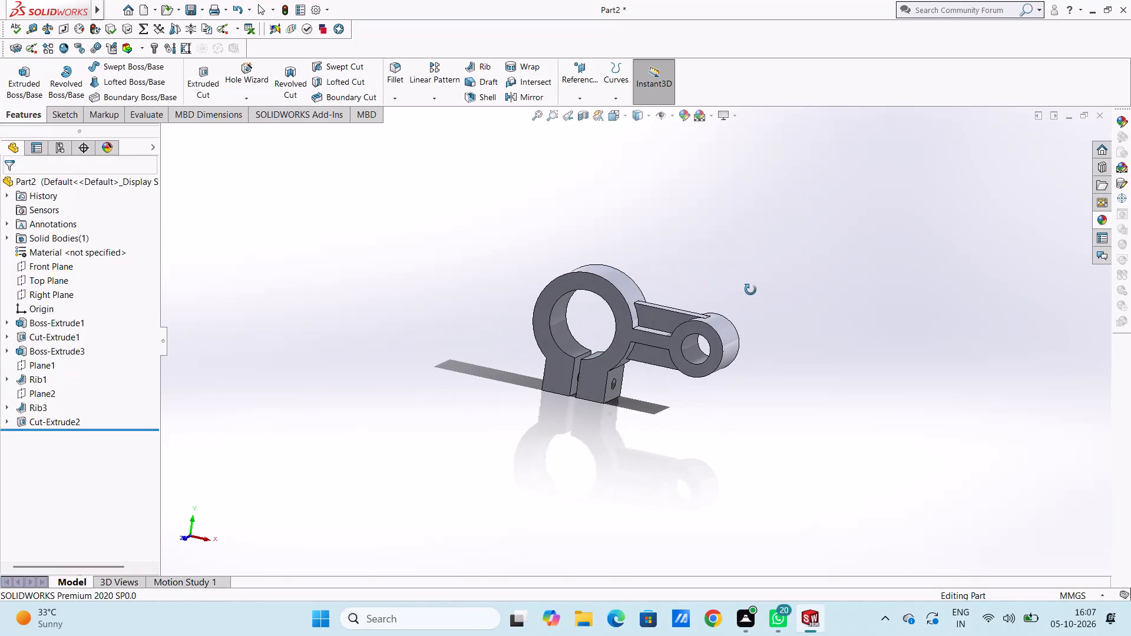
Create a planar section view of the part on the Front Plane with a 19 mm offset.
scroll(689, 336, "down", 3)
middle_click_drag(649, 283, 612, 269)
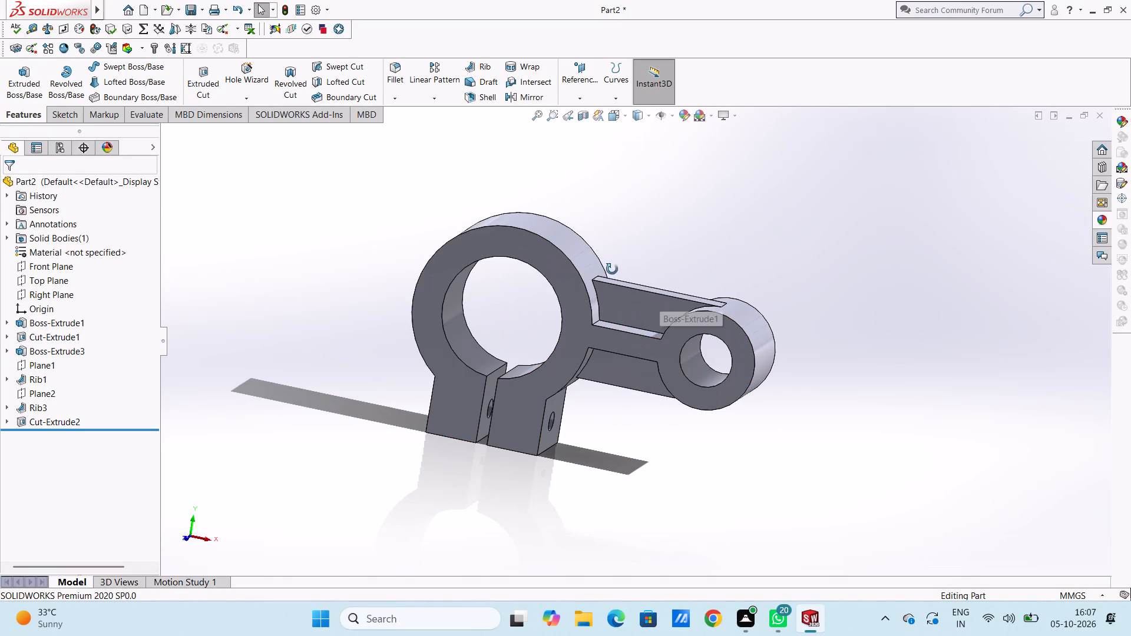
middle_click_drag(612, 269, 675, 301)
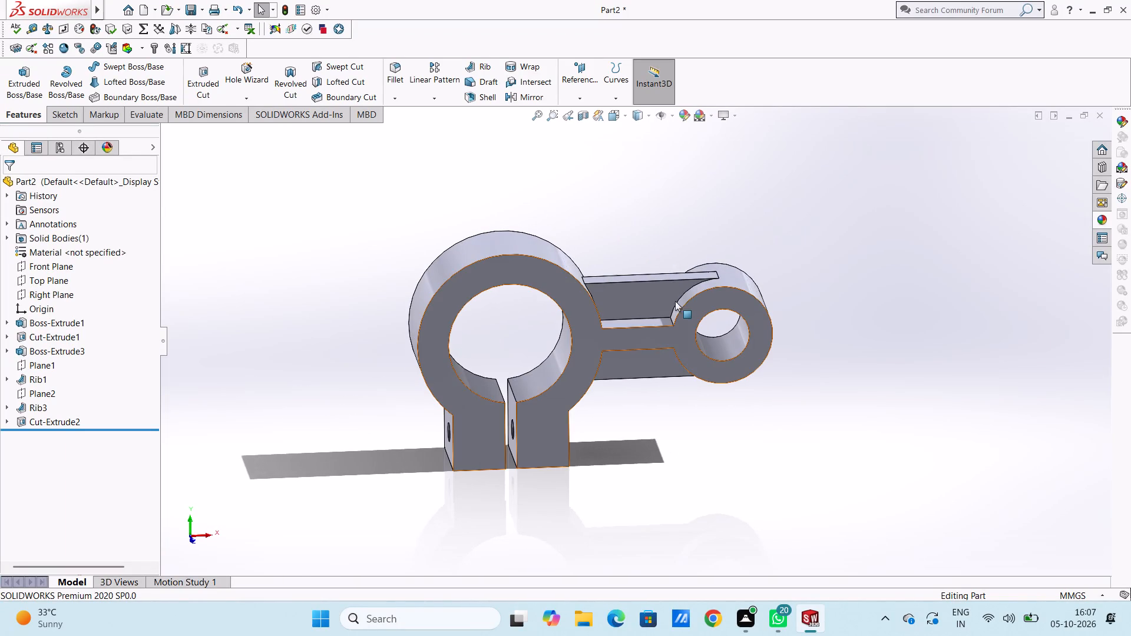
key("Escape")
key("ctrl+1")
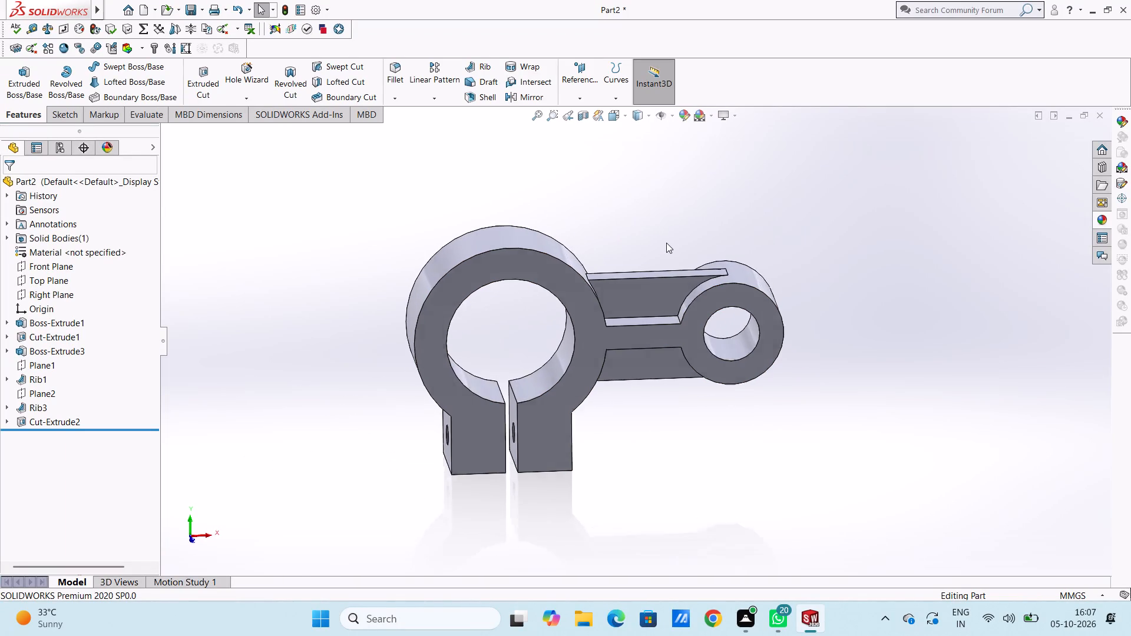
scroll(666, 243, "up", 2)
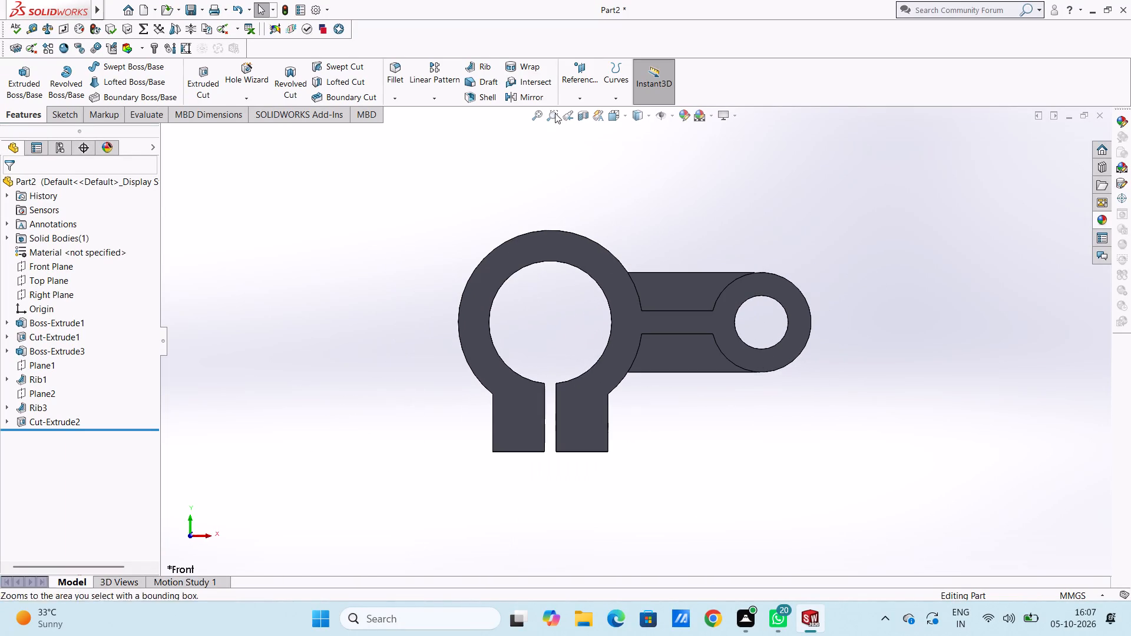
left_click(580, 115)
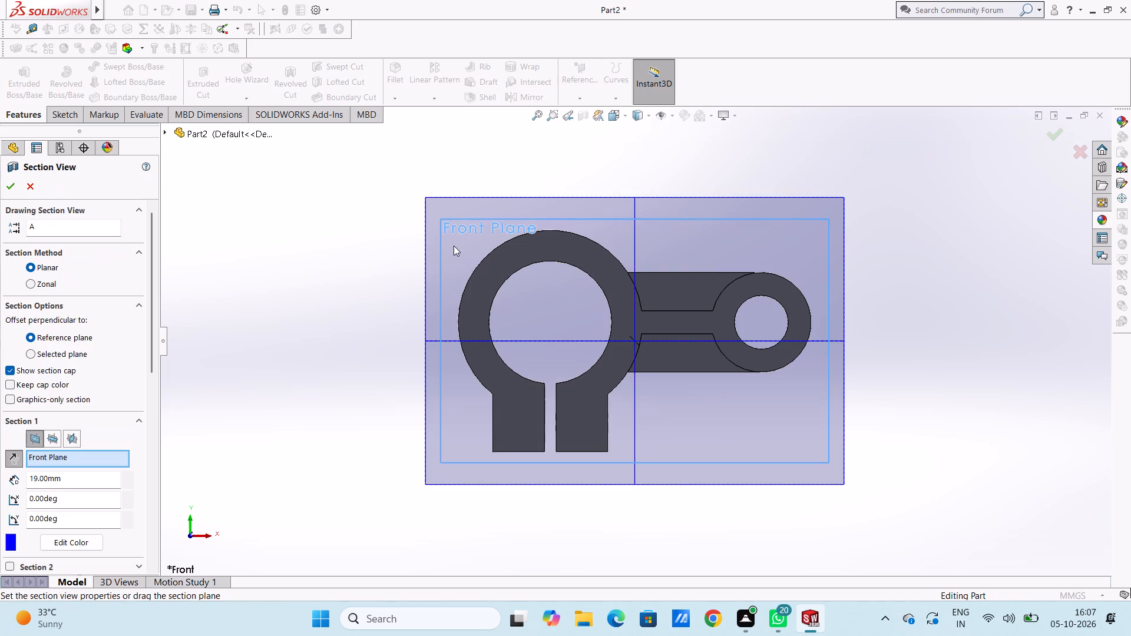
middle_click_drag(978, 250, 953, 301)
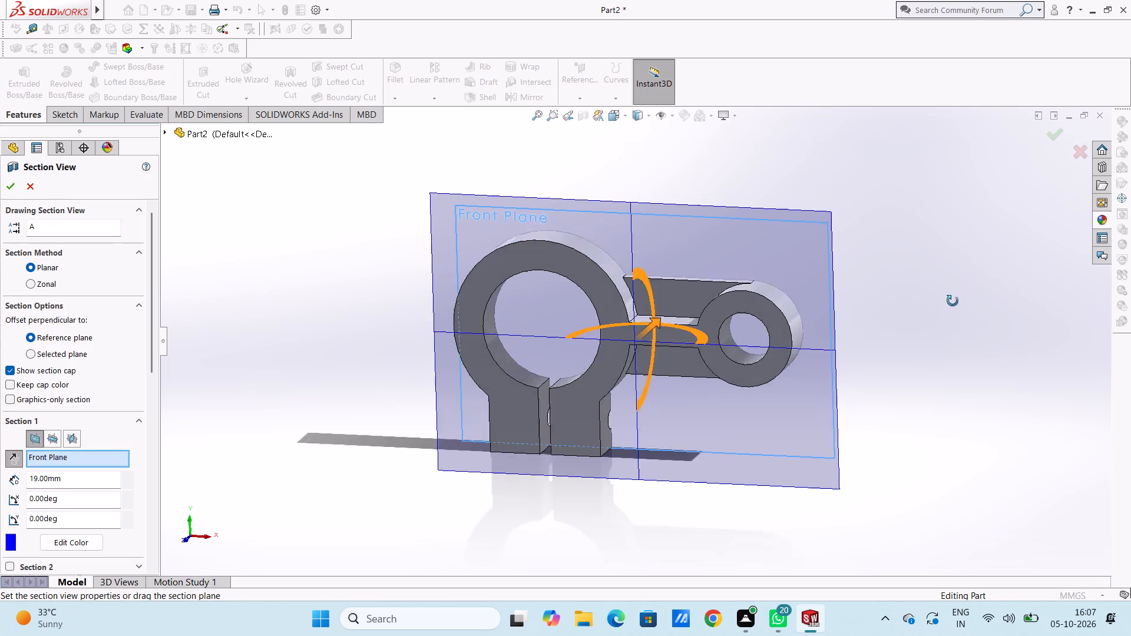
middle_click_drag(953, 301, 932, 354)
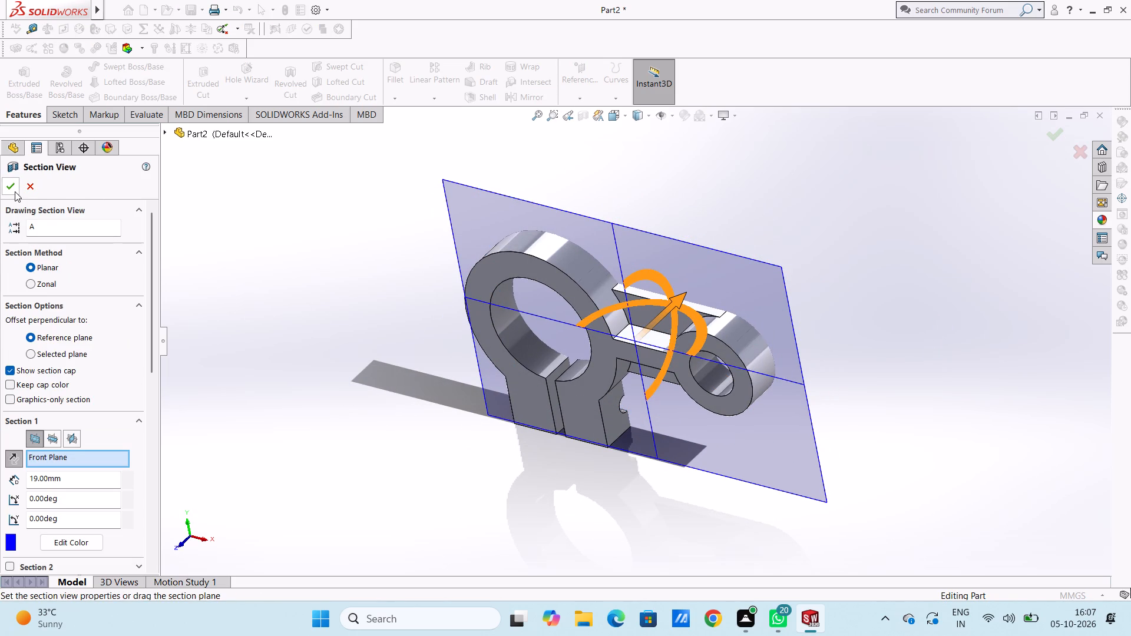
left_click(15, 191)
Examine the sectioned clamp ring, ribs, arm and second boss from several sides, and turn the section view off.
middle_click_drag(328, 249, 333, 250)
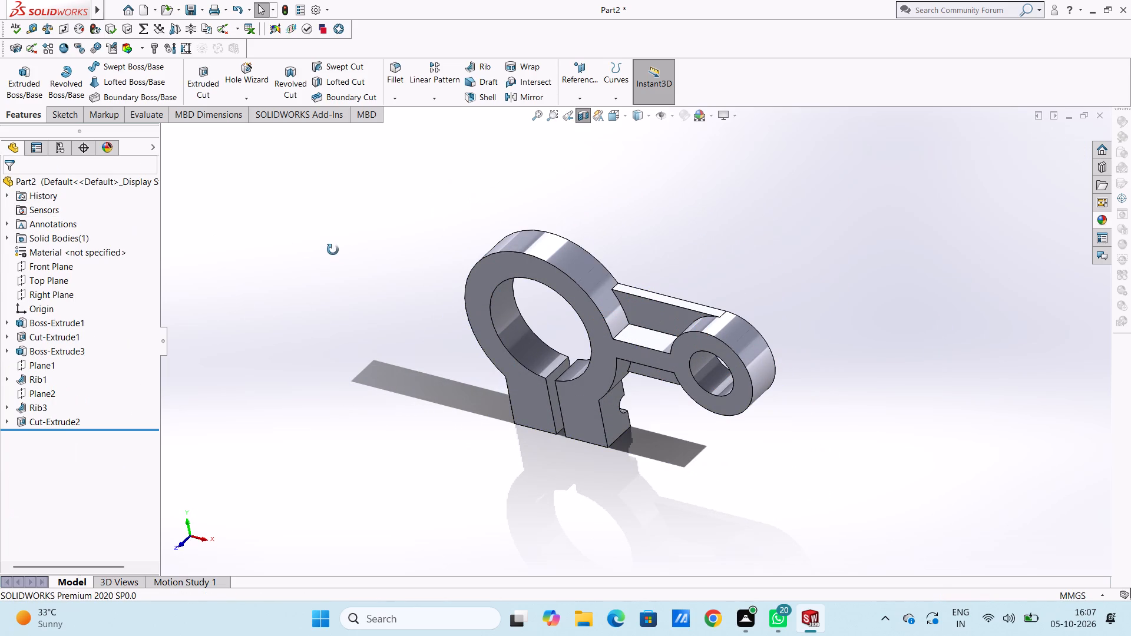
middle_click_drag(333, 250, 373, 249)
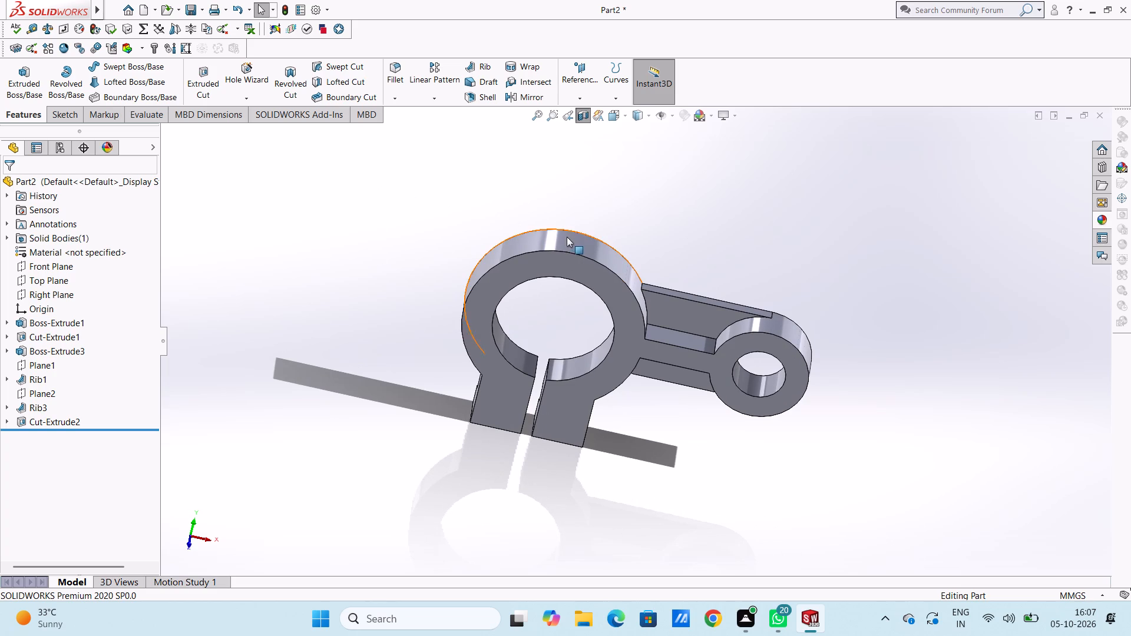
middle_click_drag(815, 299, 788, 277)
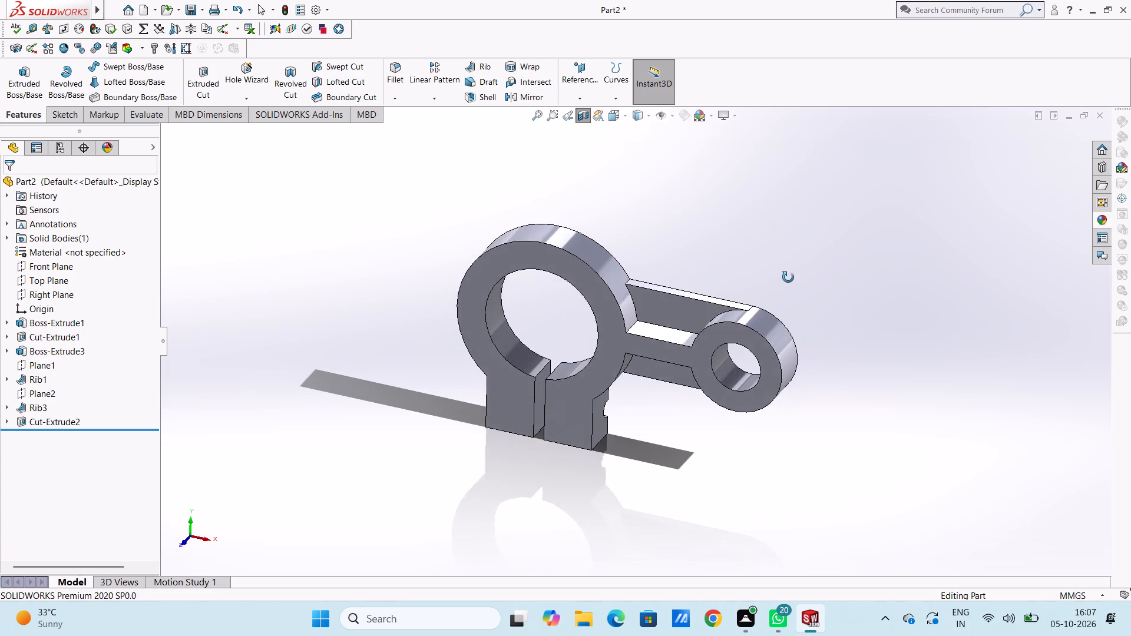
middle_click_drag(788, 277, 764, 264)
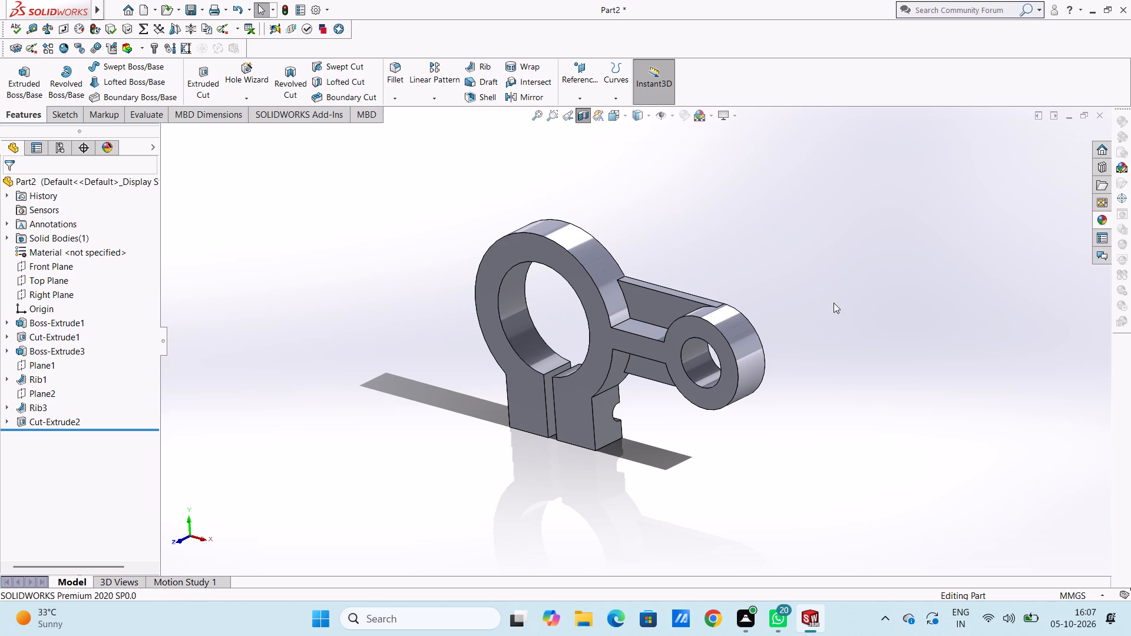
middle_click_drag(834, 303, 768, 311)
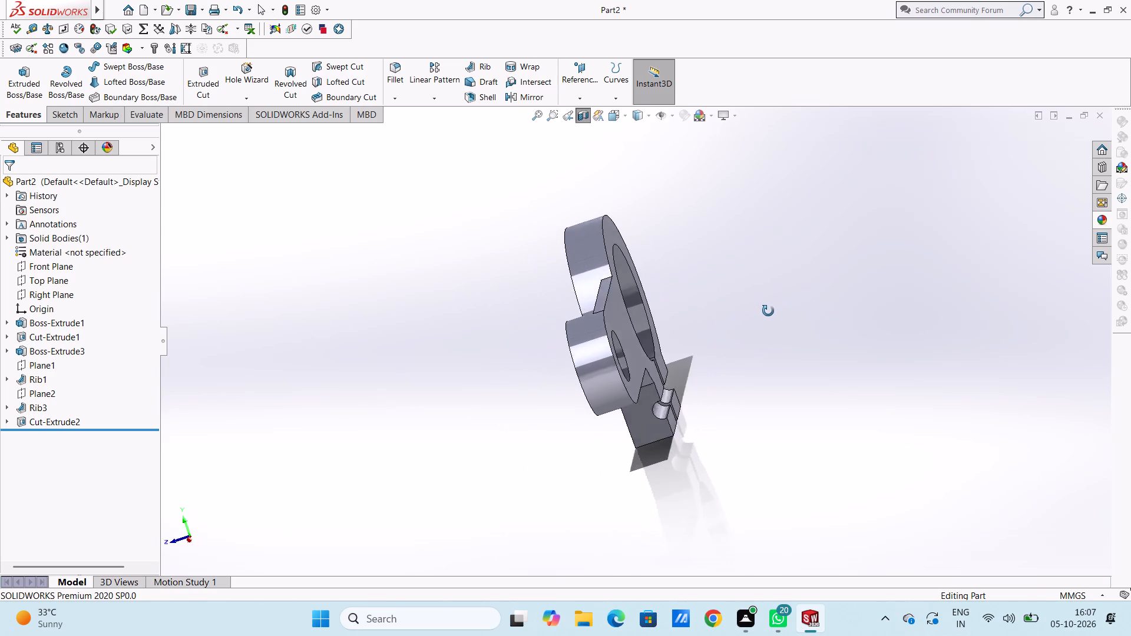
middle_click_drag(768, 311, 811, 309)
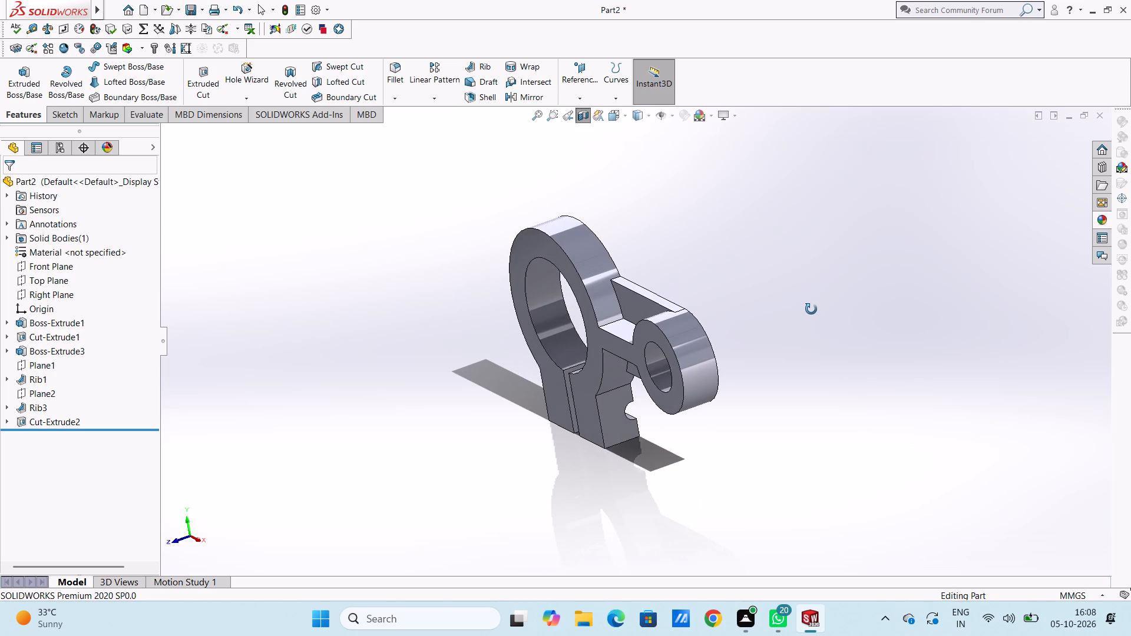
middle_click_drag(811, 309, 813, 320)
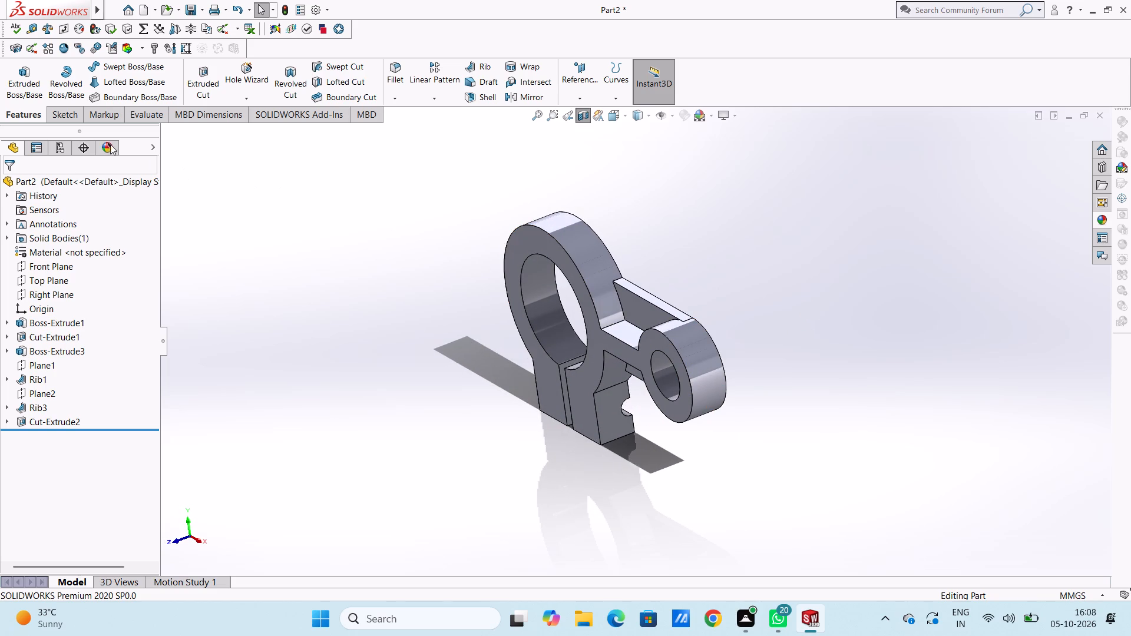
left_click(586, 117)
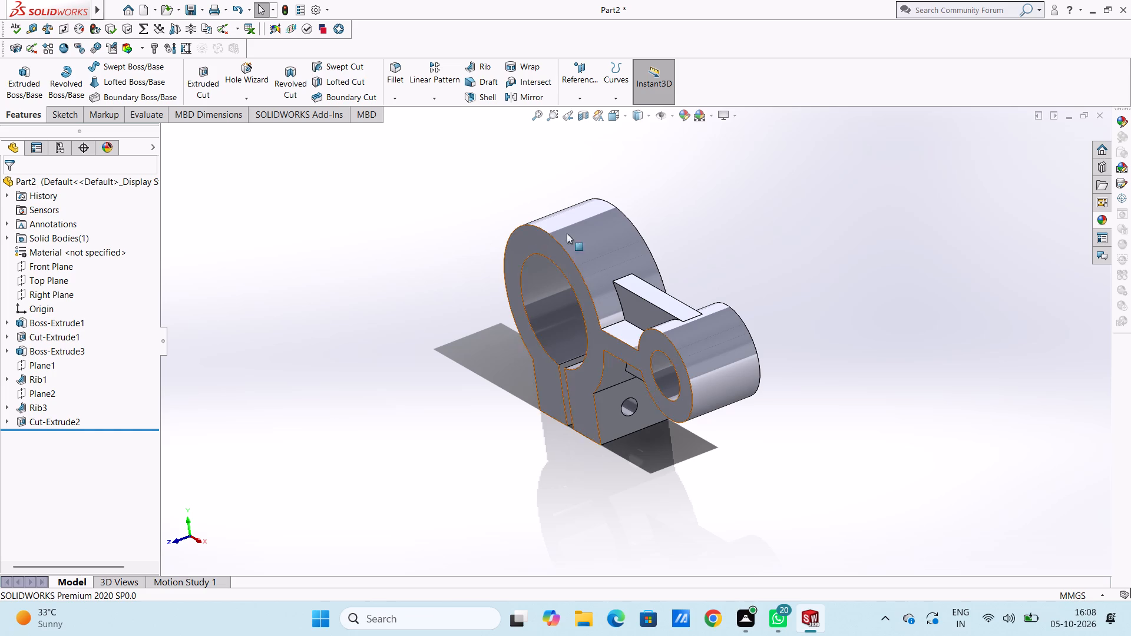
Examine the whole part from all sides, including the ribs, bore and clamp lugs, and finish in the isometric view.
middle_click_drag(772, 240, 738, 312)
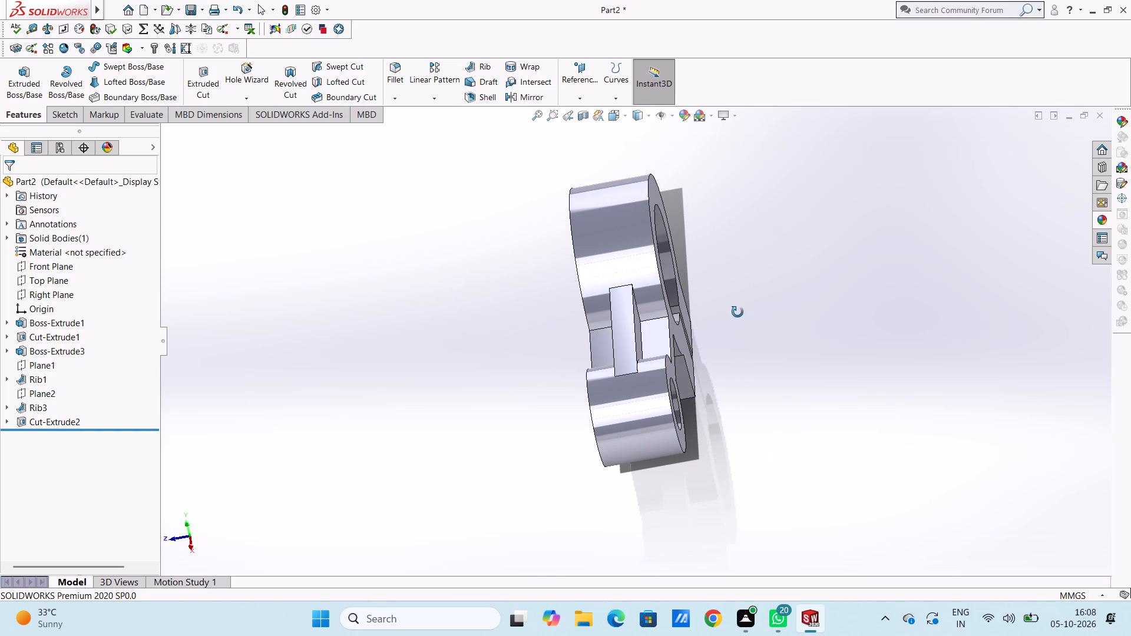
middle_click_drag(738, 312, 748, 328)
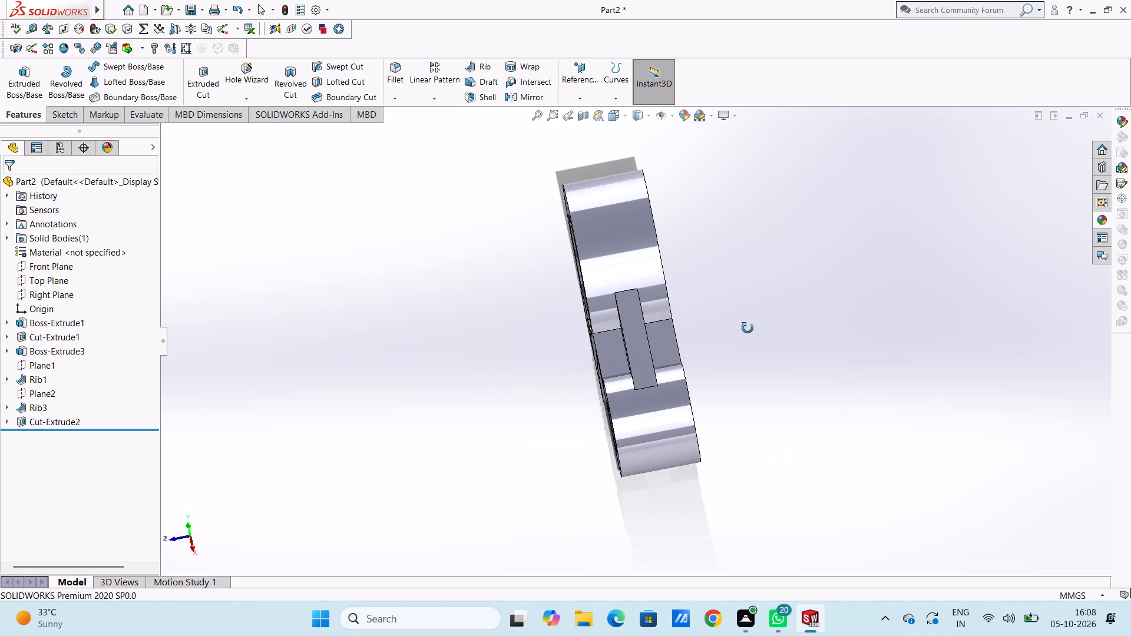
middle_click_drag(748, 328, 723, 208)
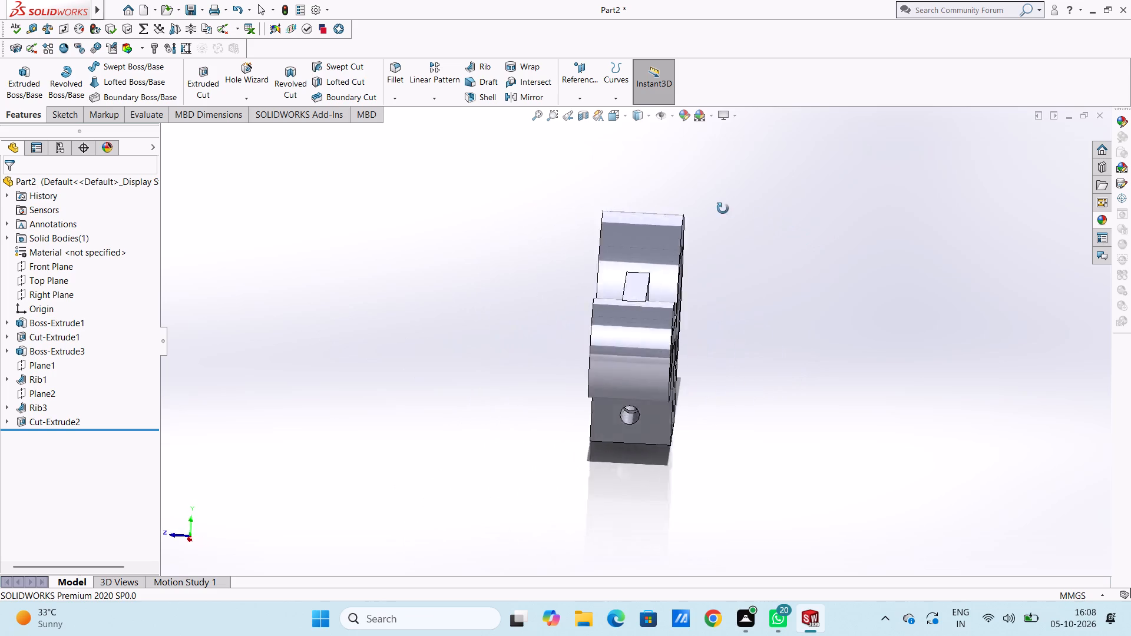
middle_click_drag(723, 208, 676, 224)
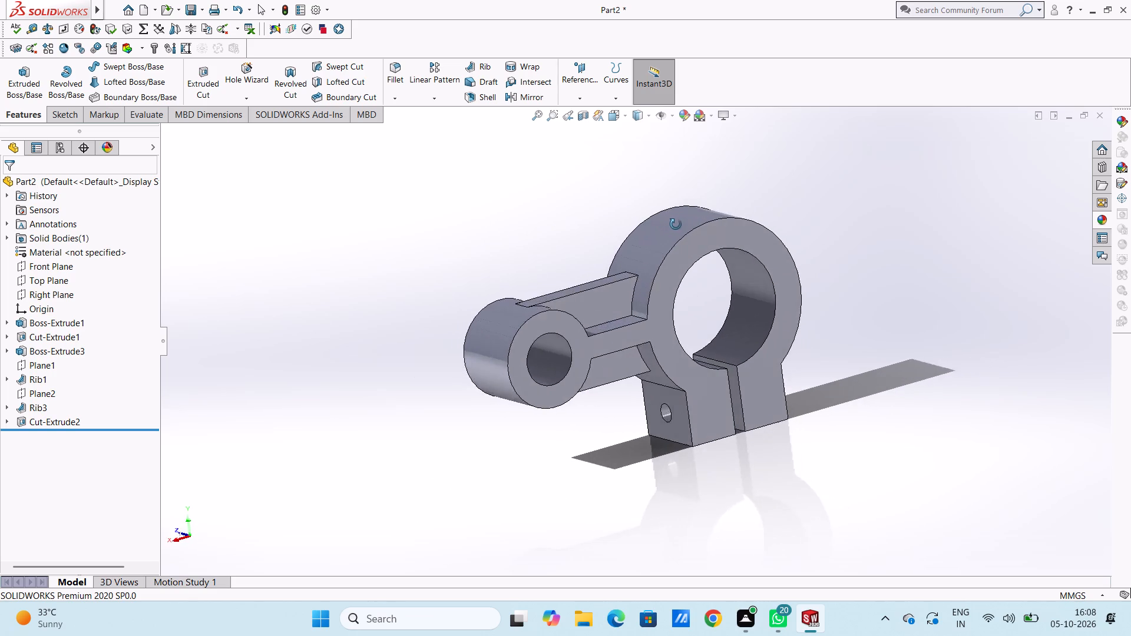
middle_click_drag(676, 224, 891, 349)
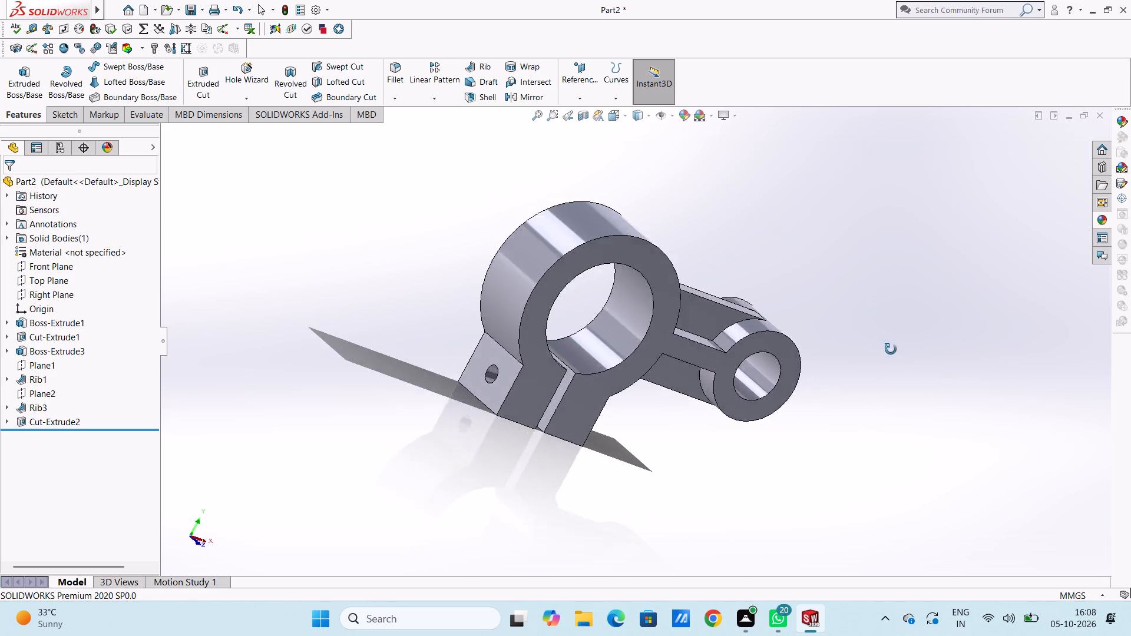
middle_click_drag(891, 349, 878, 383)
middle_click_drag(802, 348, 749, 287)
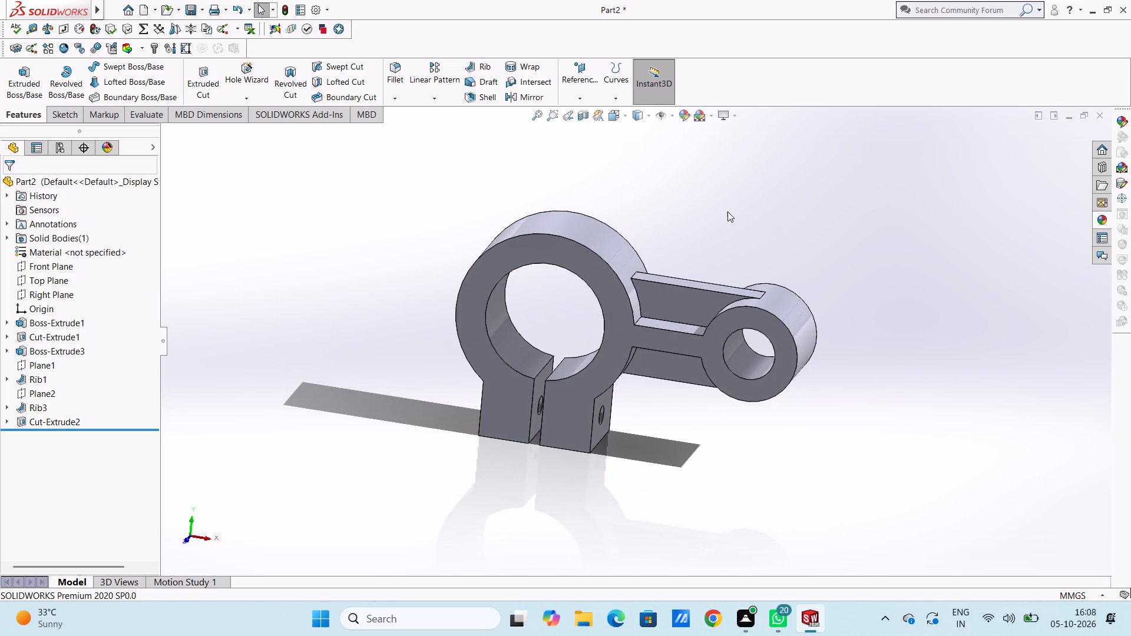
key("Escape")
key("Escape")
key("ctrl+7")
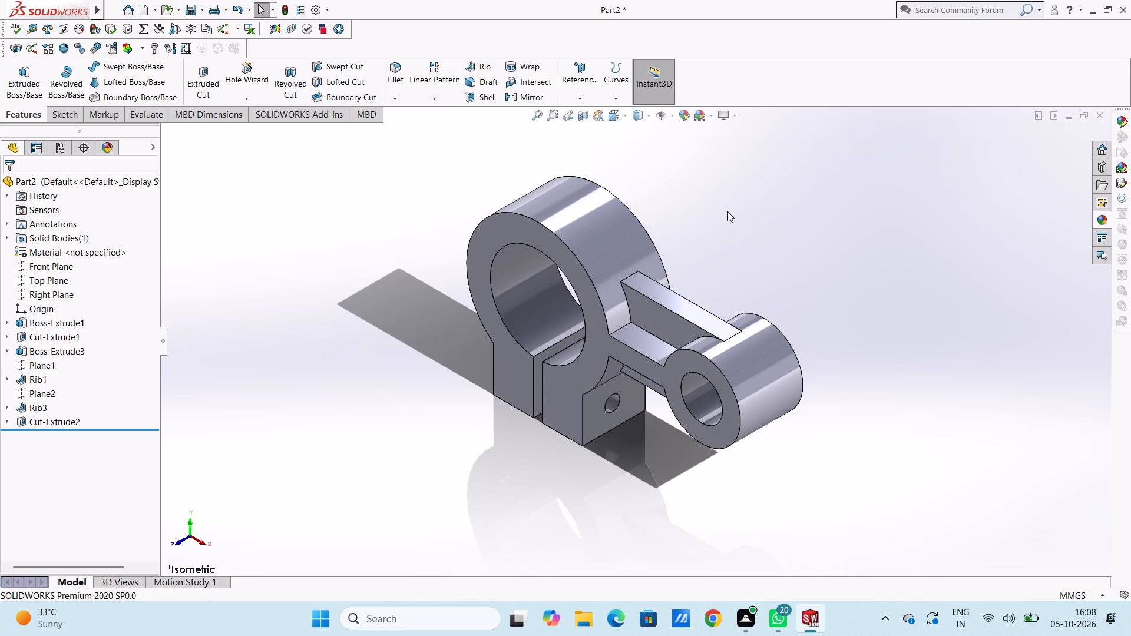
Apply a medium blue from the basic colors as the appearance of the clamp ring's outer cylindrical face.
scroll(567, 233, "down", 1)
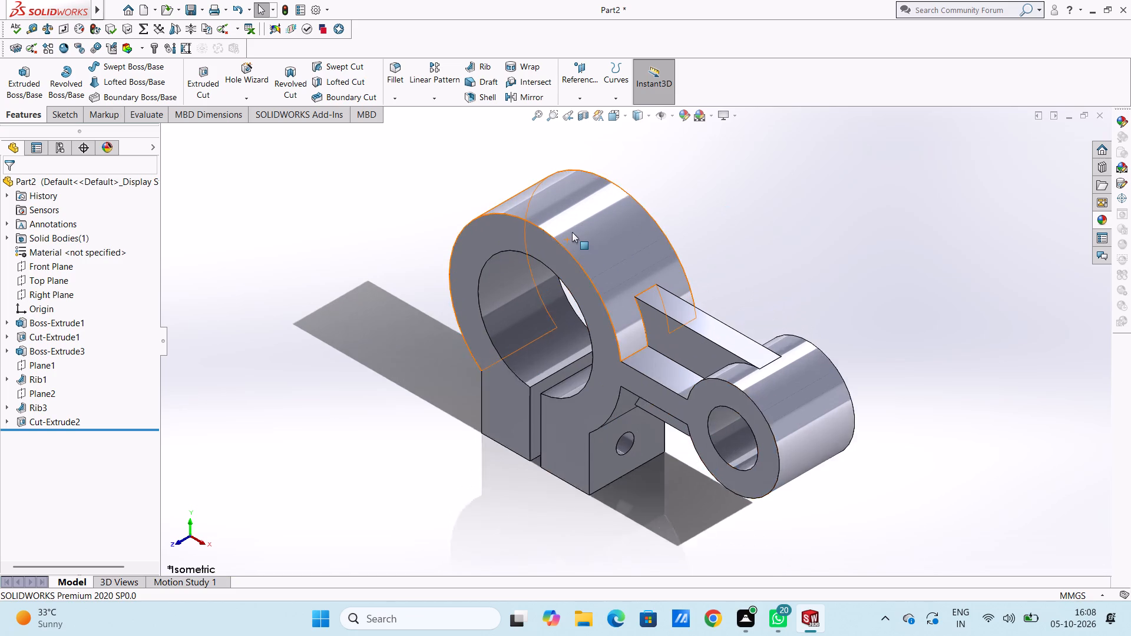
scroll(572, 232, "down", 1)
left_click(598, 240)
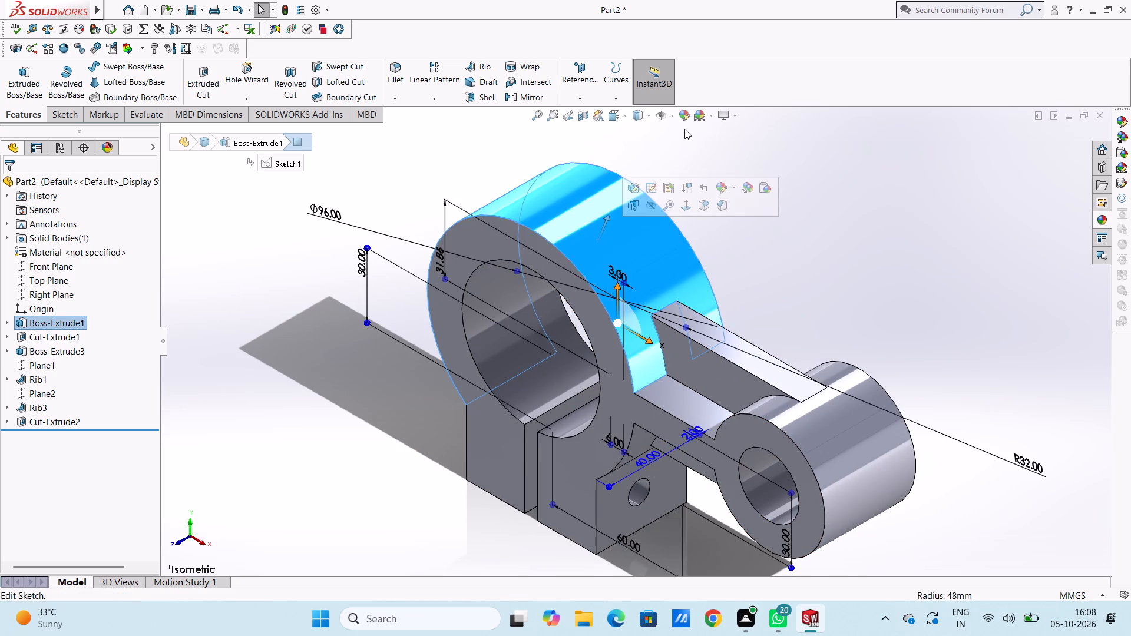
left_click(683, 117)
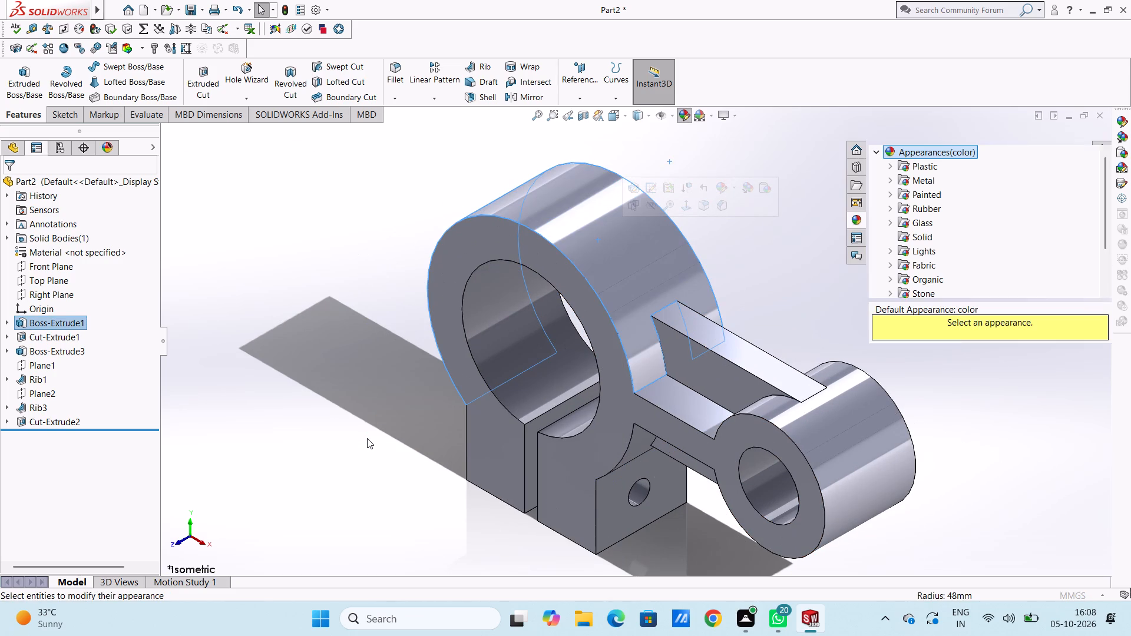
left_click(88, 465)
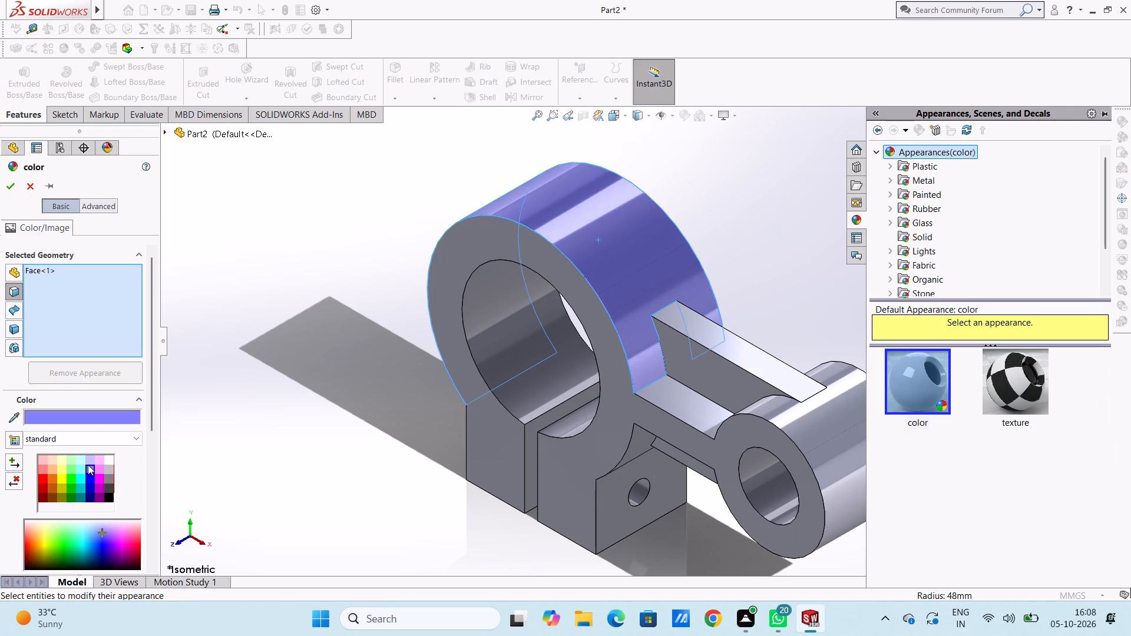
left_click(97, 418)
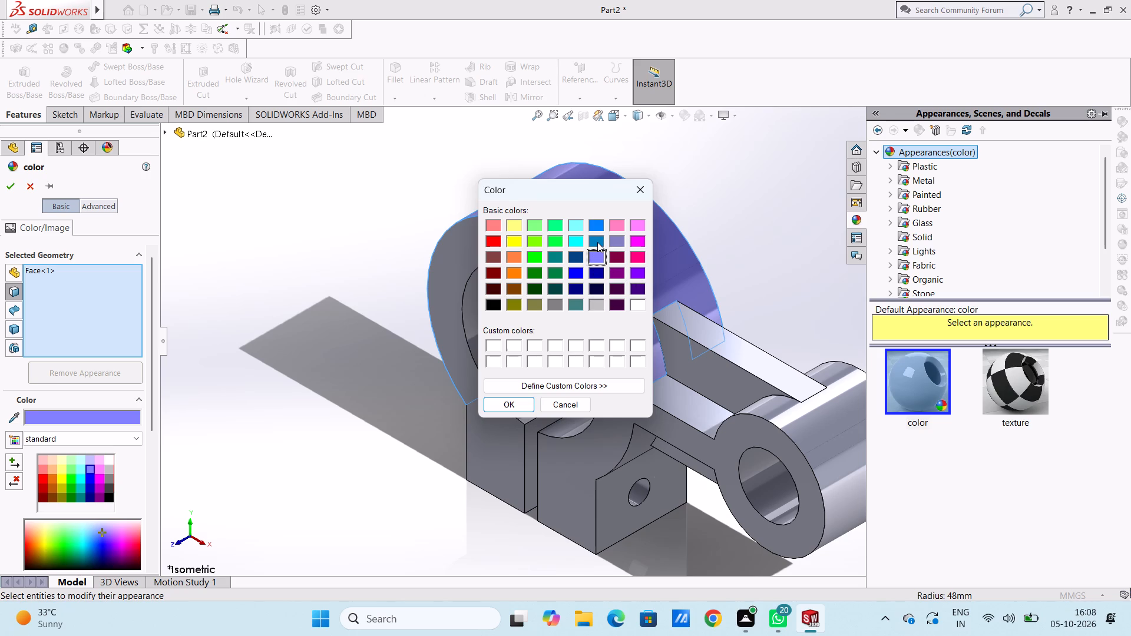
left_click(597, 242)
left_click(504, 402)
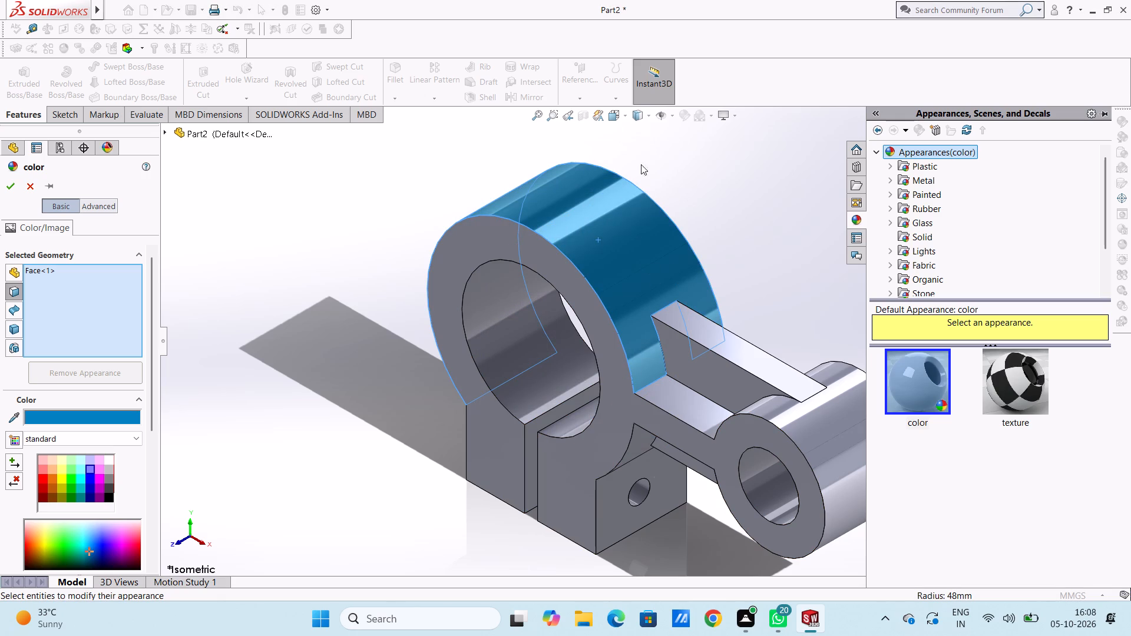
Add the part's front and back planar faces to the blue appearance selection.
left_click(515, 242)
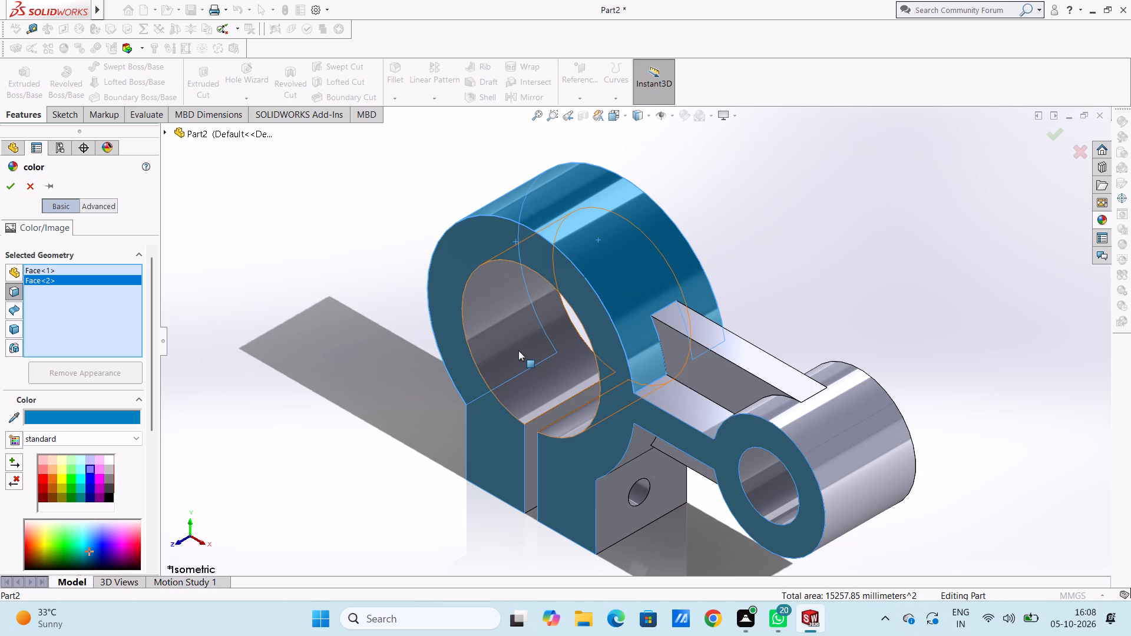
scroll(518, 350, "up", 1)
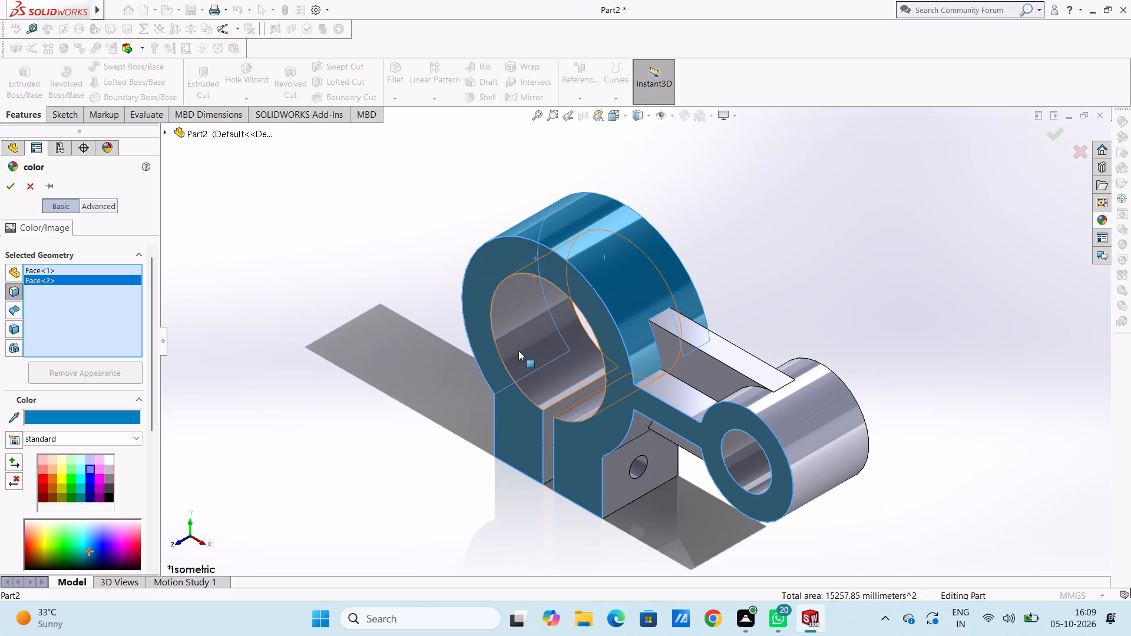
middle_click_drag(513, 350, 539, 299)
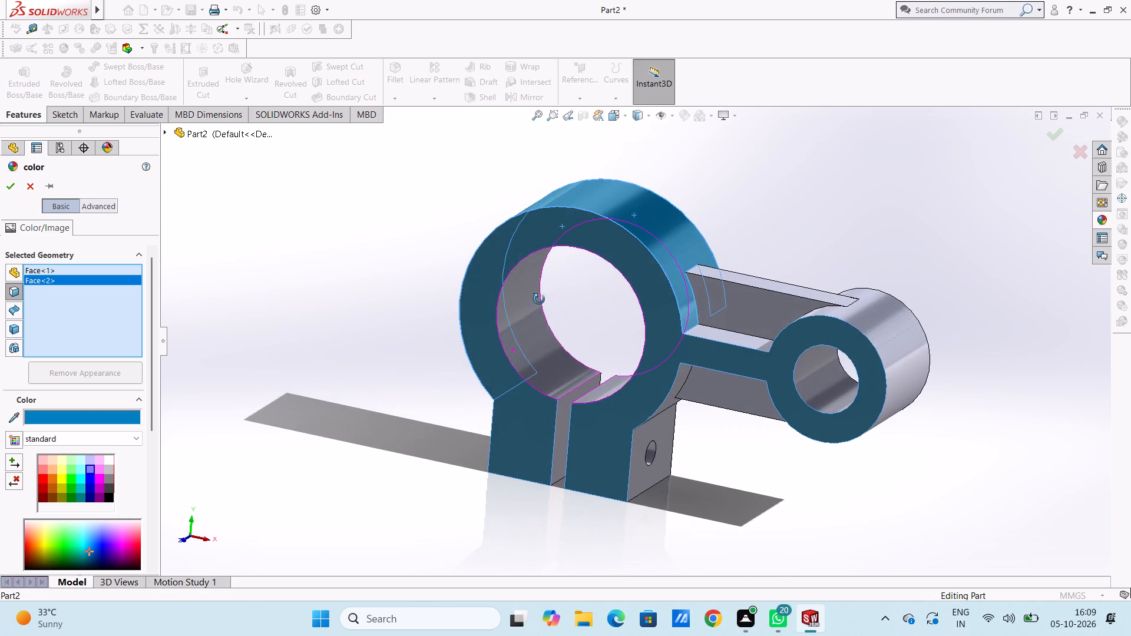
middle_click_drag(539, 299, 525, 300)
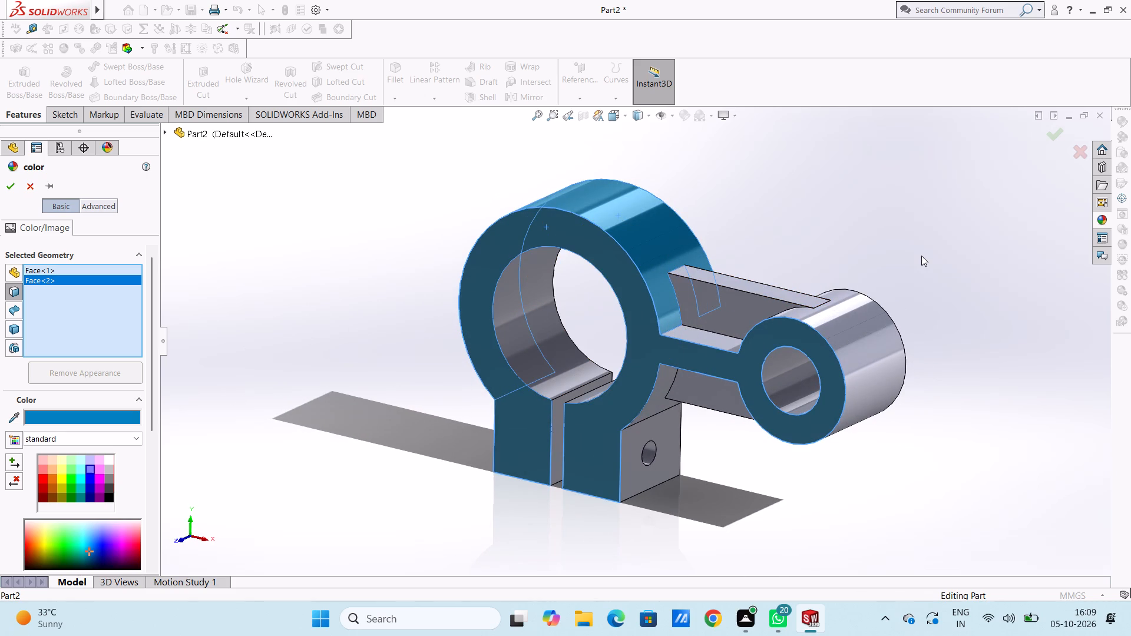
middle_click_drag(921, 256, 835, 386)
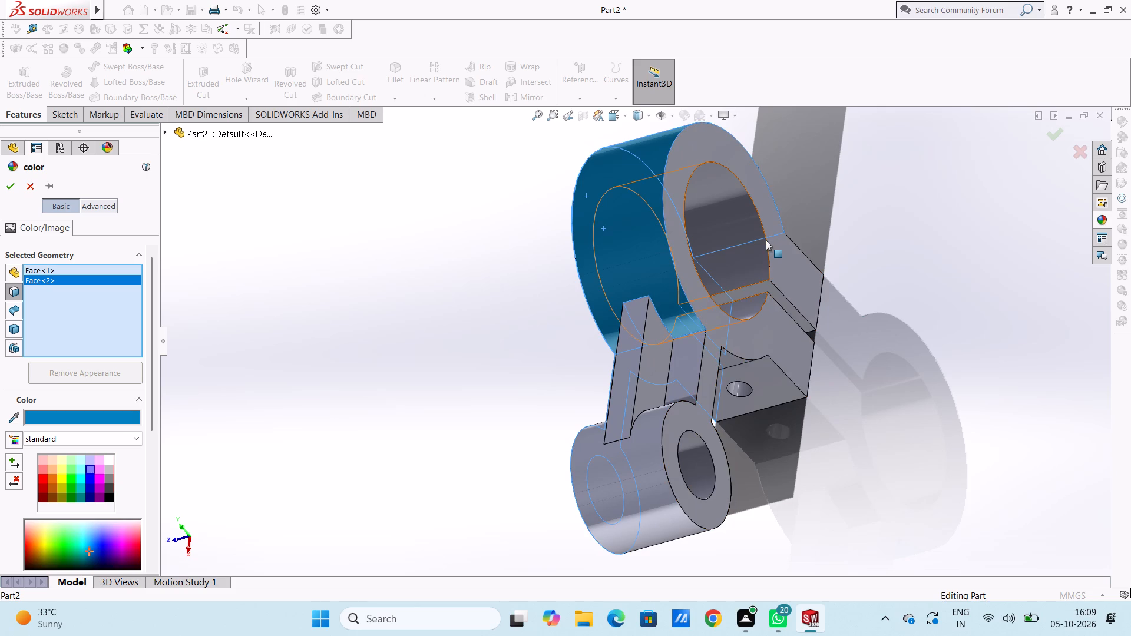
left_click(771, 220)
middle_click_drag(857, 378, 948, 250)
scroll(859, 436, "up", 2)
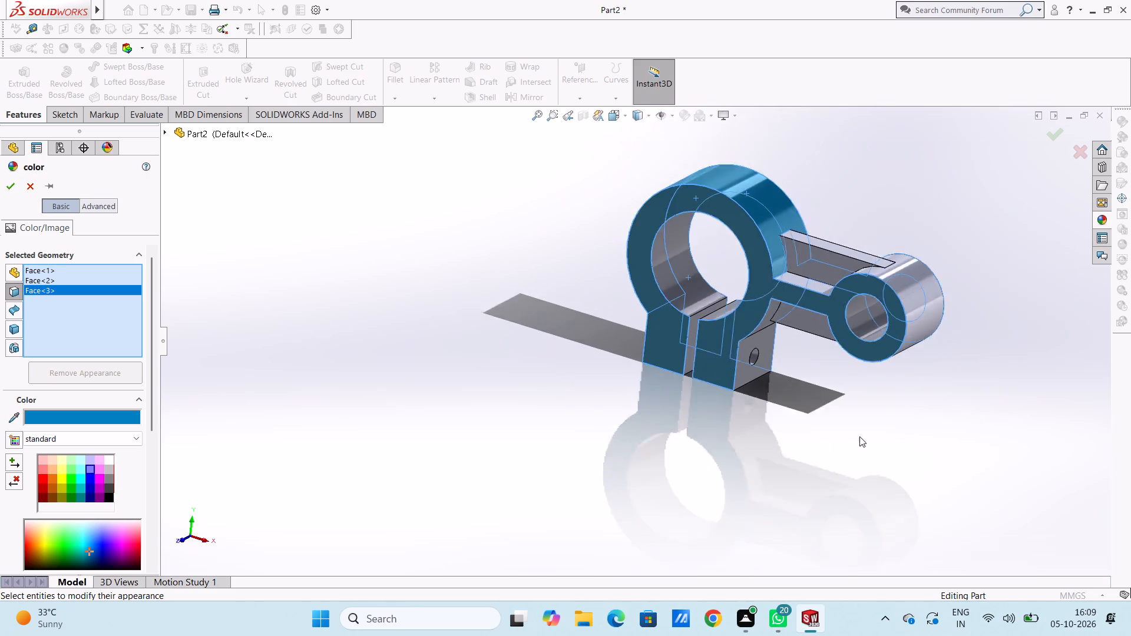
Add the ring's curved outer face under the arm and the outer side faces of both clamp lugs to the blue appearance.
scroll(859, 436, "up", 2)
middle_click_drag(809, 420, 792, 382)
scroll(751, 376, "down", 5)
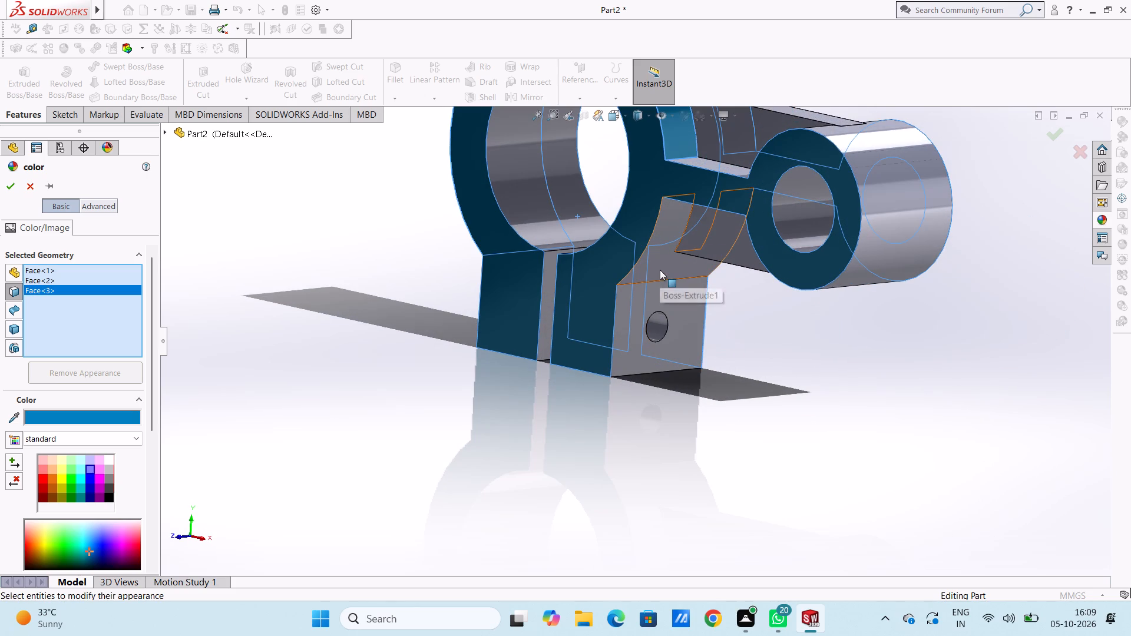
left_click(660, 270)
left_click(679, 317)
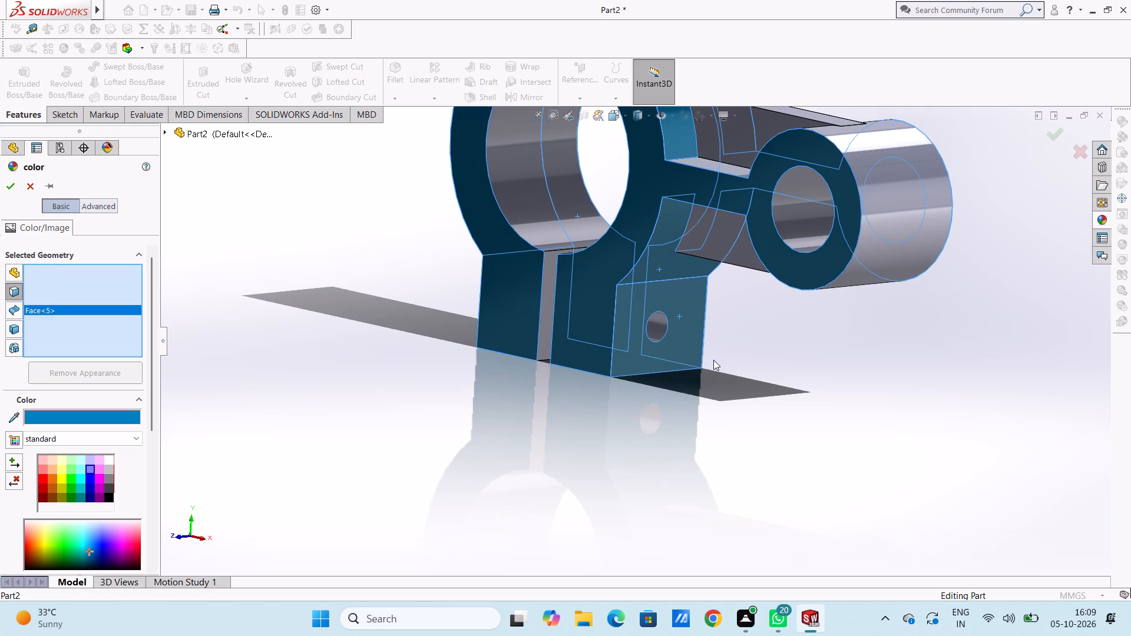
scroll(713, 360, "up", 3)
middle_click_drag(773, 380, 925, 430)
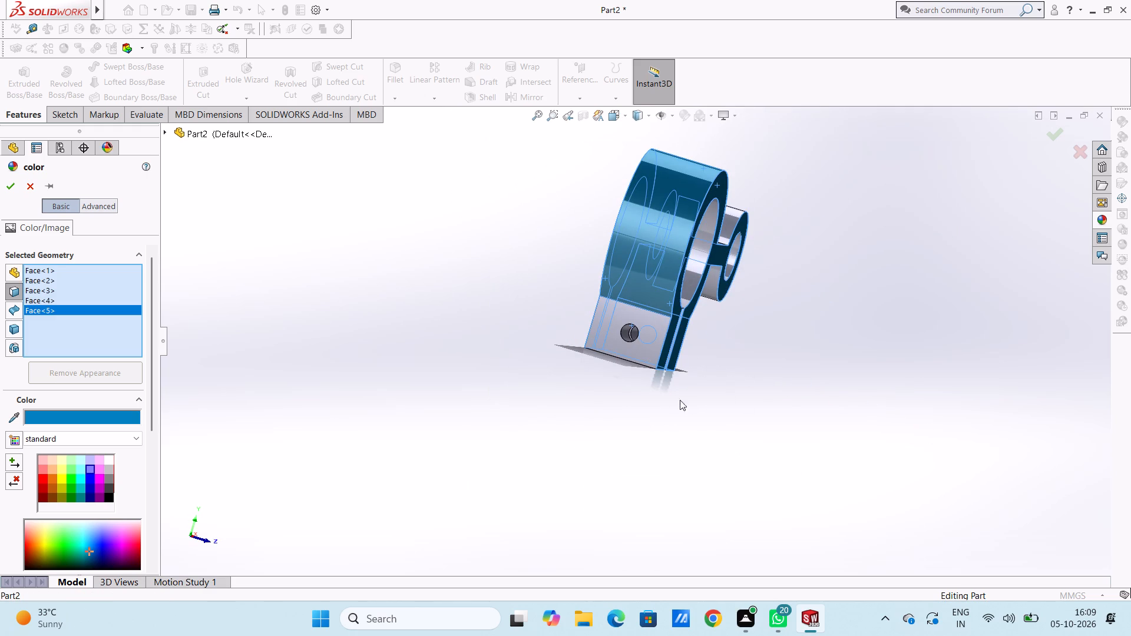
left_click(605, 343)
Add the two facing inner walls of the clamp's split gap to the blue appearance.
middle_click_drag(830, 363, 762, 365)
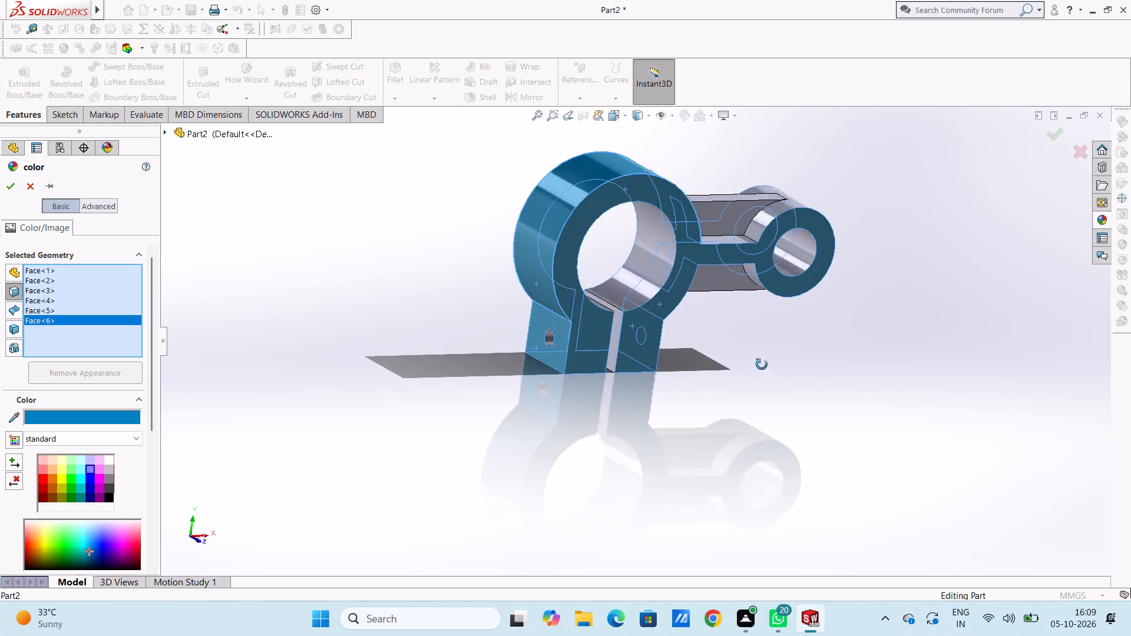
middle_click_drag(762, 365, 729, 353)
middle_click_drag(728, 353, 716, 349)
scroll(591, 353, "down", 2)
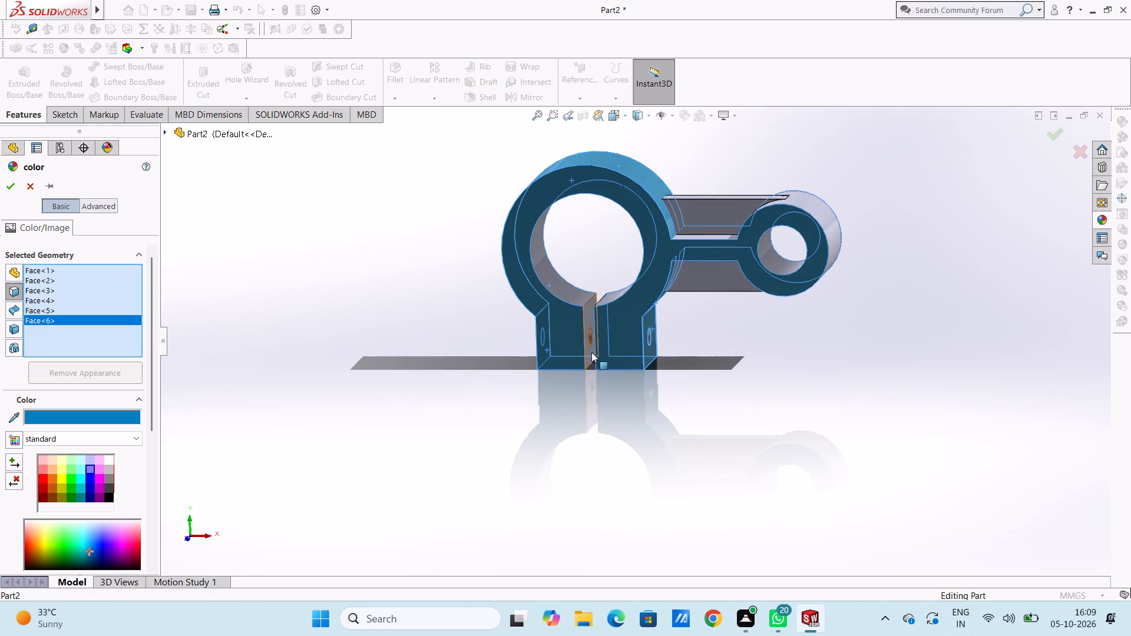
scroll(591, 352, "down", 2)
scroll(600, 289, "down", 5)
left_click(600, 284)
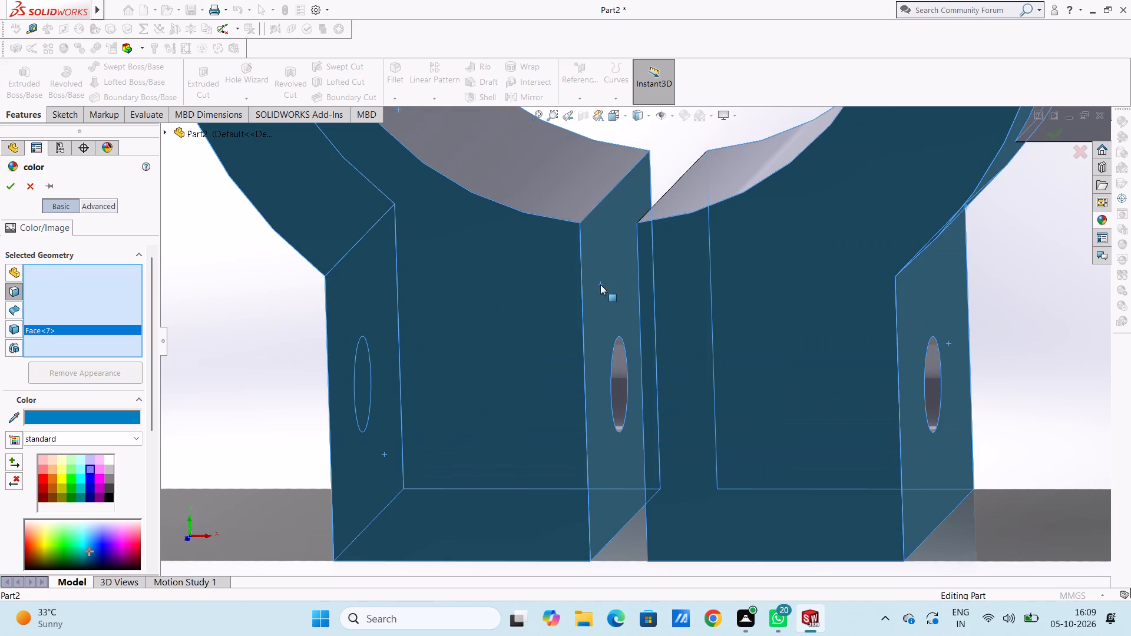
middle_click_drag(608, 289, 640, 297)
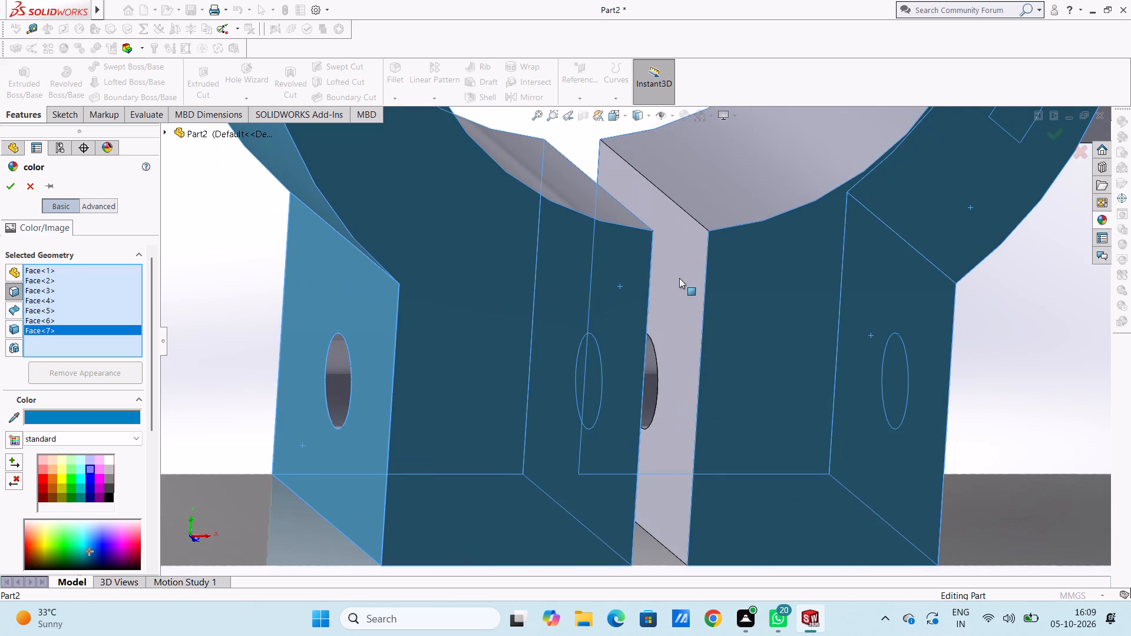
left_click(679, 278)
Add the bottom faces of both clamp lugs to the blue appearance.
scroll(682, 281, "up", 5)
middle_click_drag(794, 359, 912, 382)
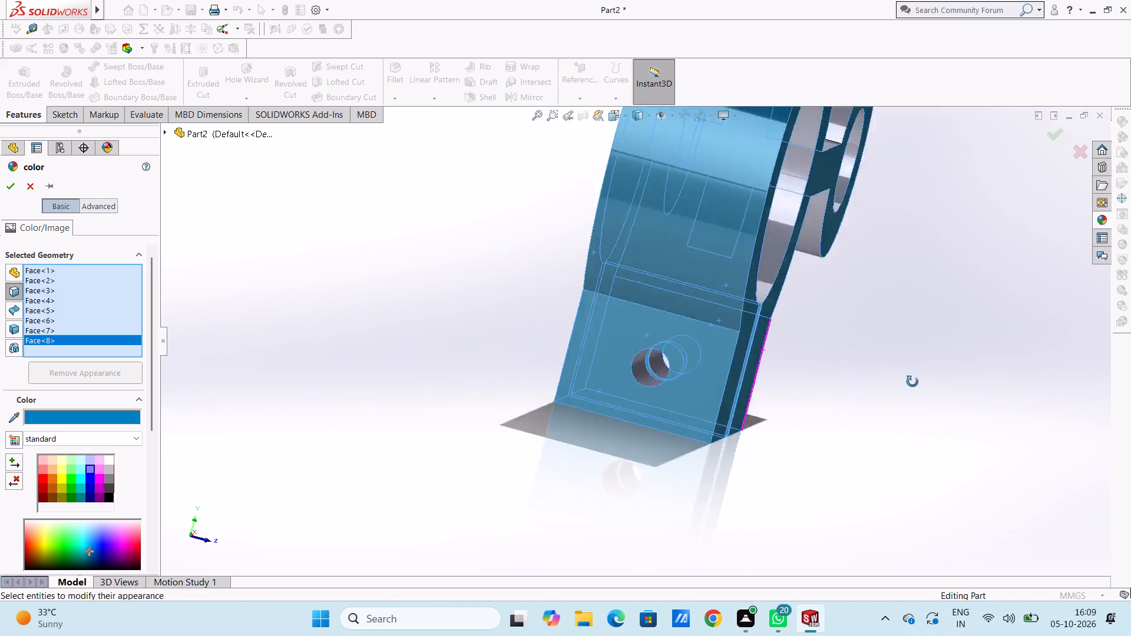
middle_click_drag(912, 382, 958, 303)
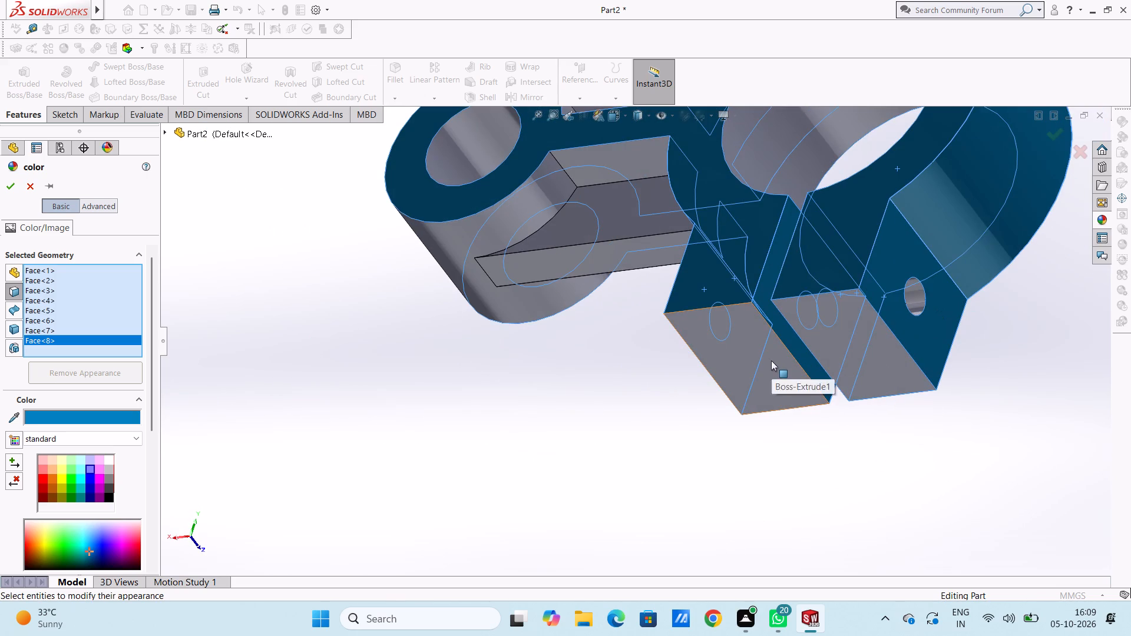
left_click(771, 360)
left_click(852, 337)
Add the clamp ring's inner bore face to the blue selection and accept the appearance.
scroll(892, 375, "up", 4)
middle_click_drag(867, 279, 689, 324)
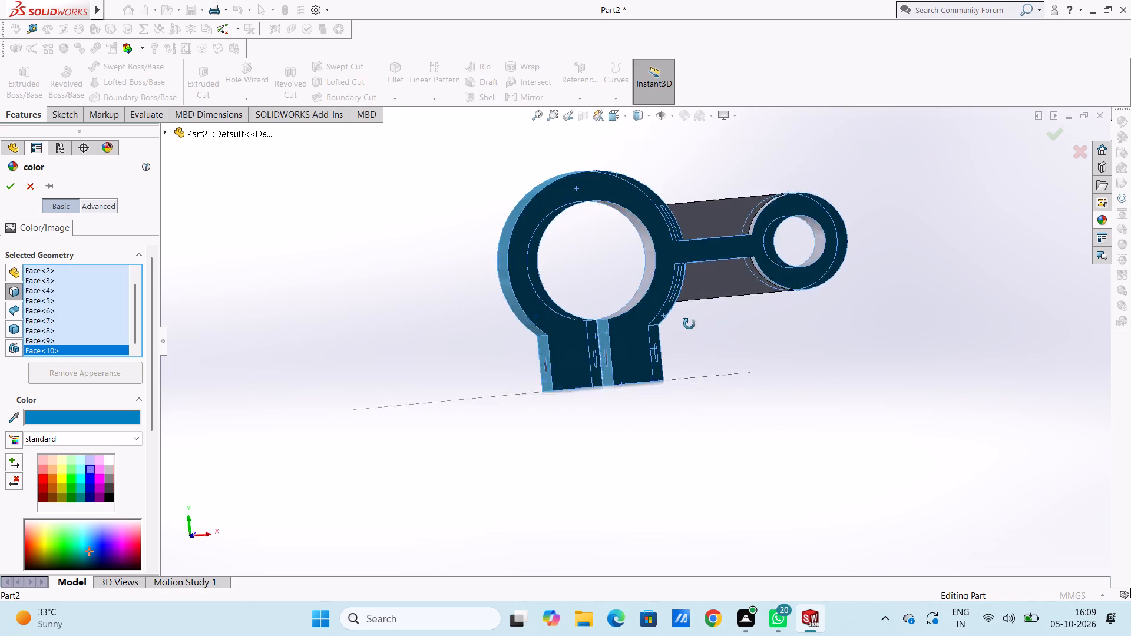
middle_click_drag(689, 324, 644, 363)
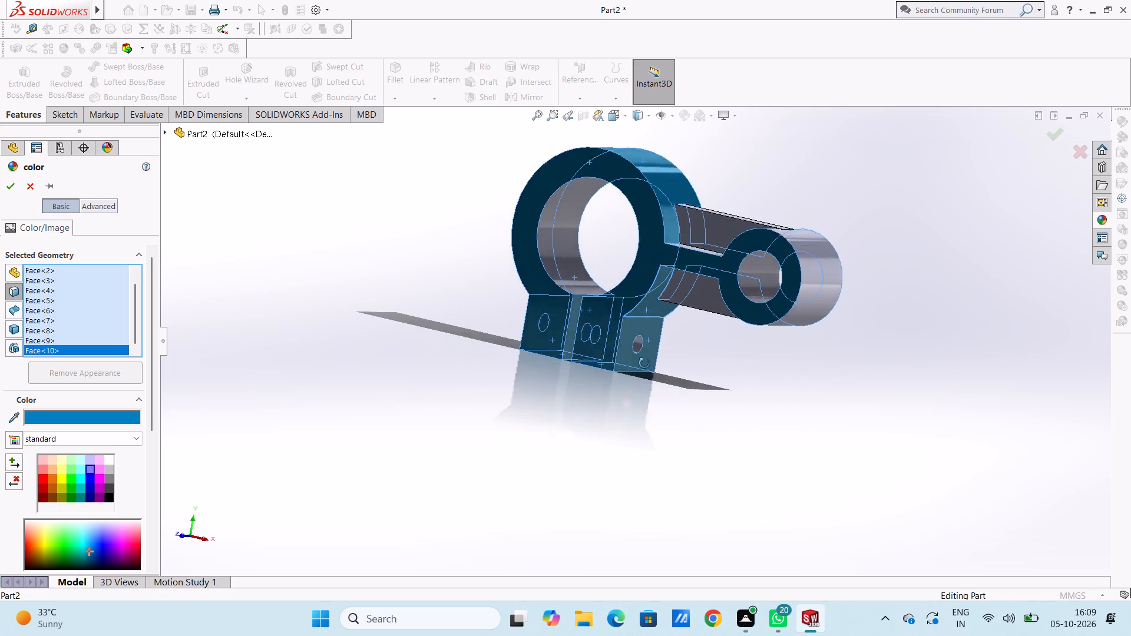
middle_click_drag(644, 363, 644, 367)
left_click(554, 254)
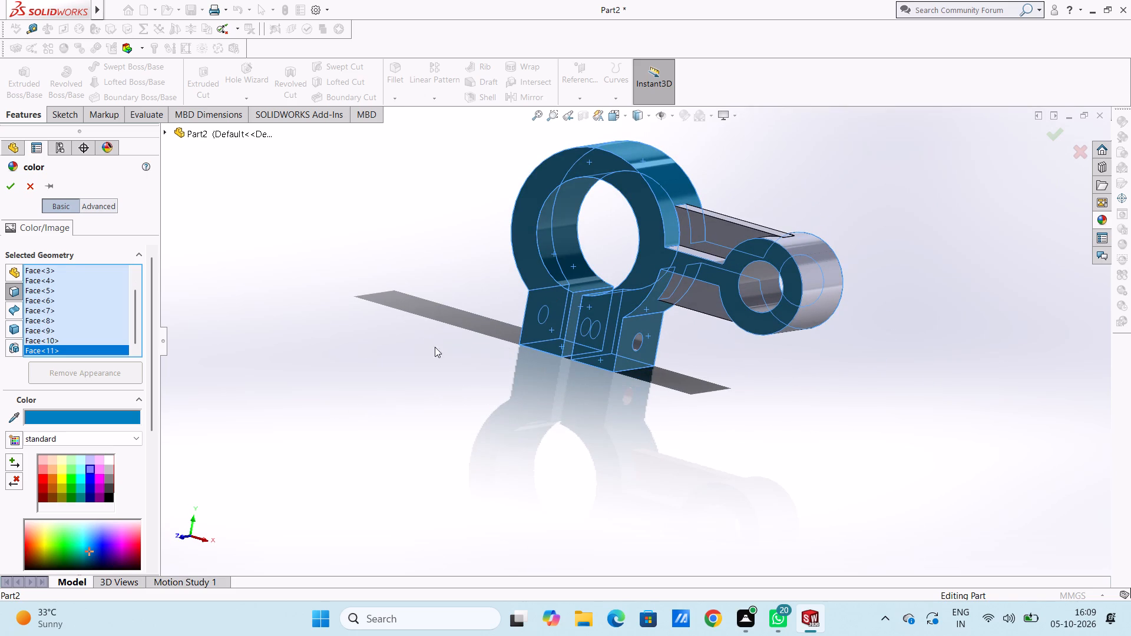
left_click(11, 191)
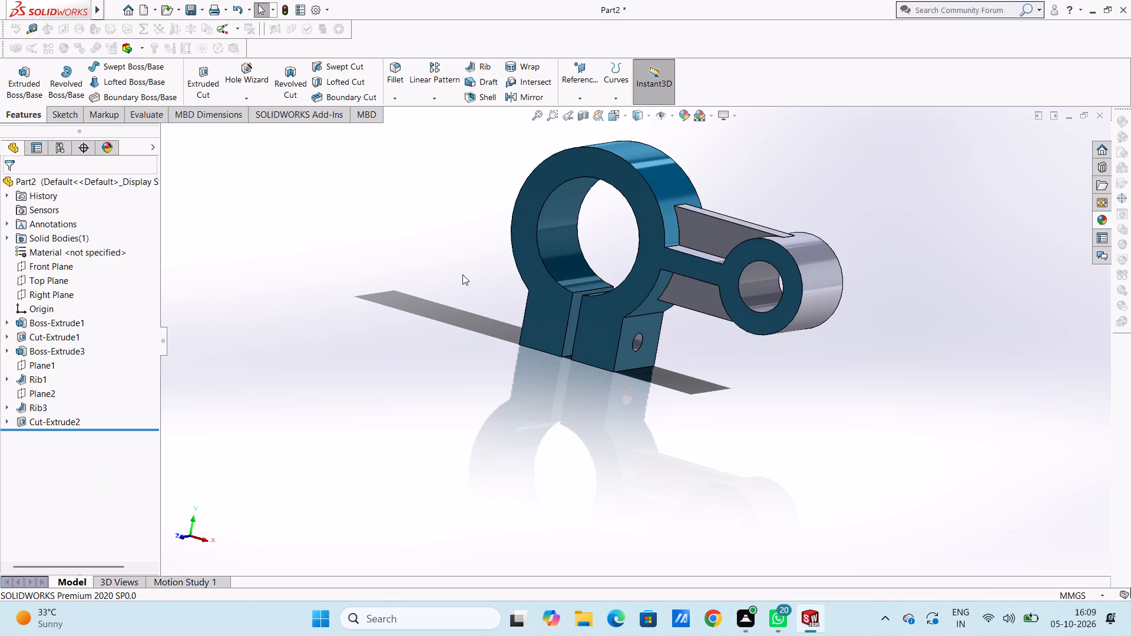
Start a new color appearance on the upper rib's front side face and give it dark gray.
scroll(462, 274, "up", 4)
scroll(683, 228, "down", 5)
scroll(791, 422, "up", 2)
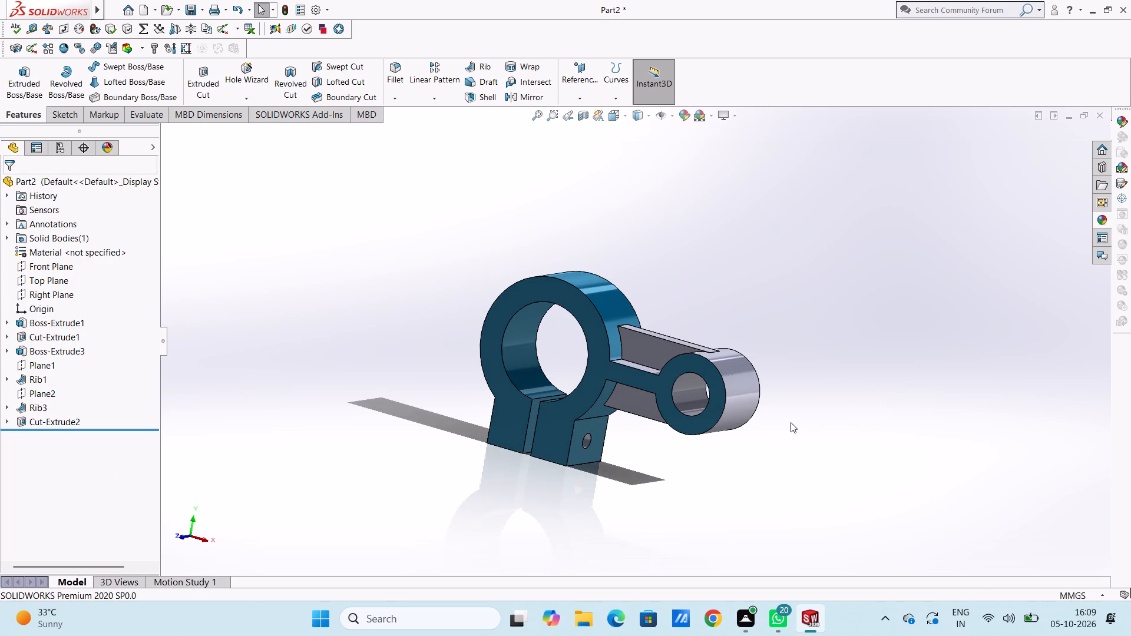
middle_click_drag(811, 439, 713, 378)
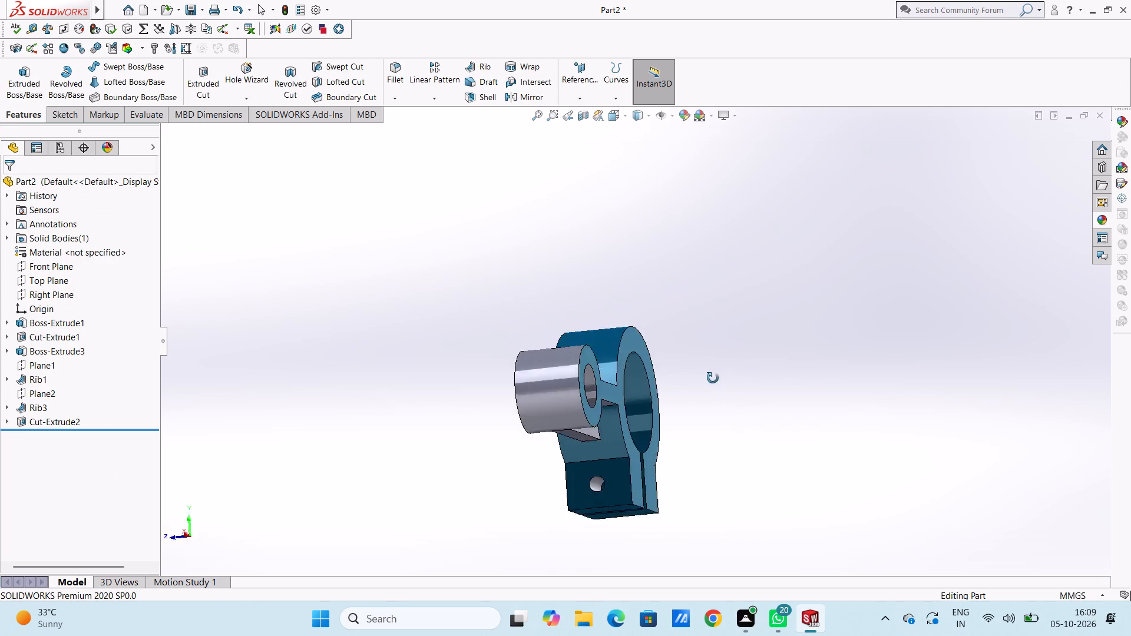
middle_click_drag(713, 378, 821, 368)
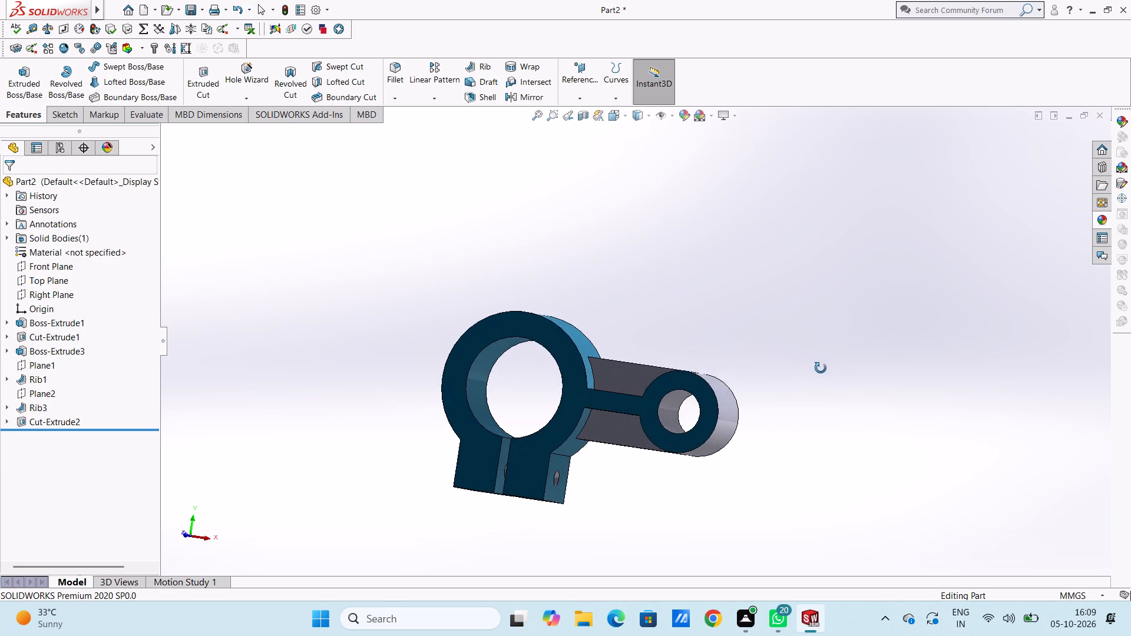
middle_click_drag(821, 368, 815, 378)
left_click(620, 382)
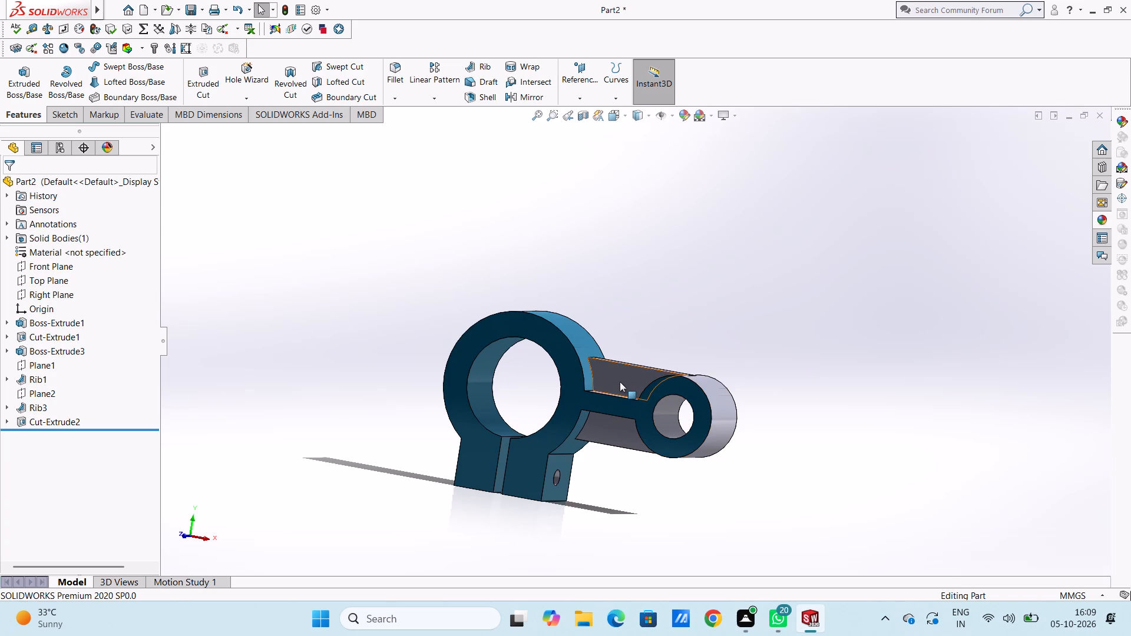
left_click(682, 119)
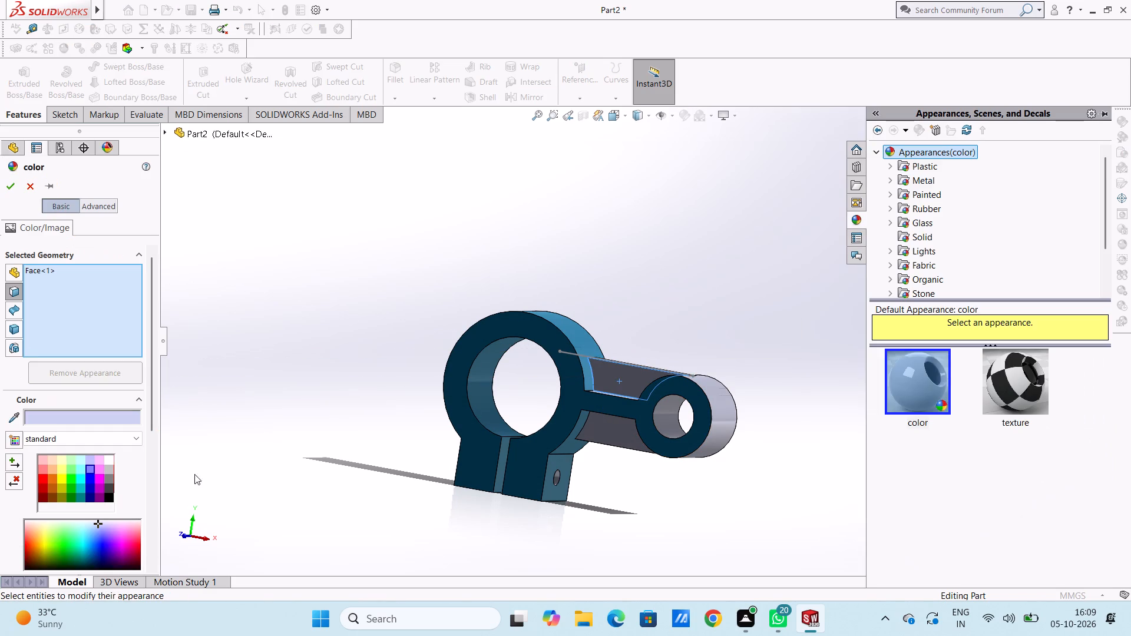
left_click(106, 491)
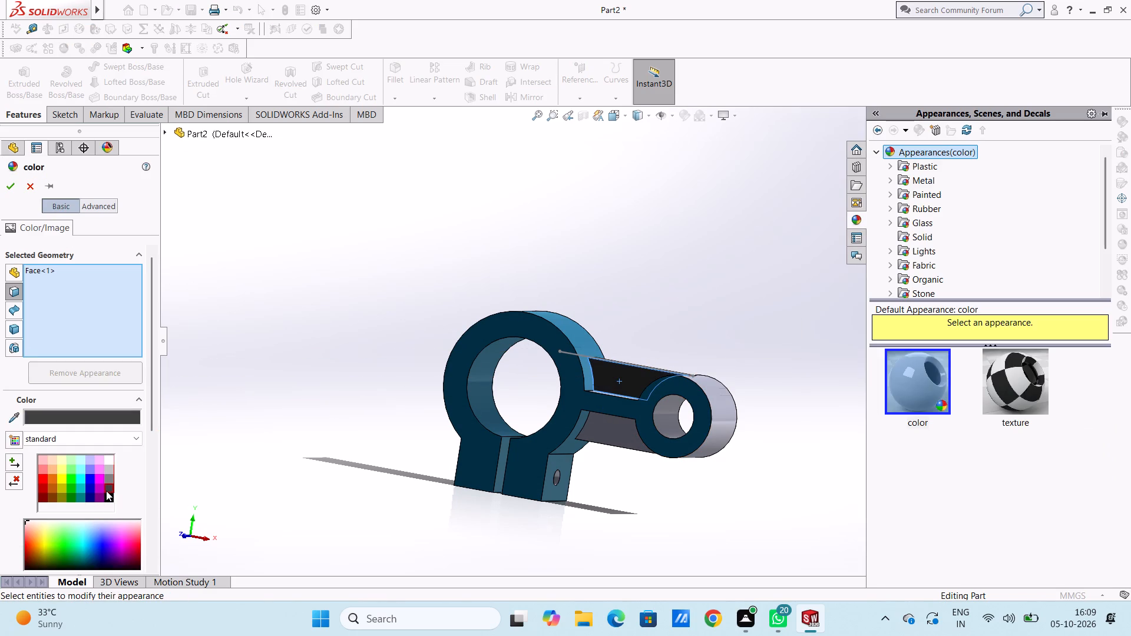
Add the lower rib's side face, the second boss's bore and outer surface, and the upper rib's top face, and set the color to black.
left_click(618, 428)
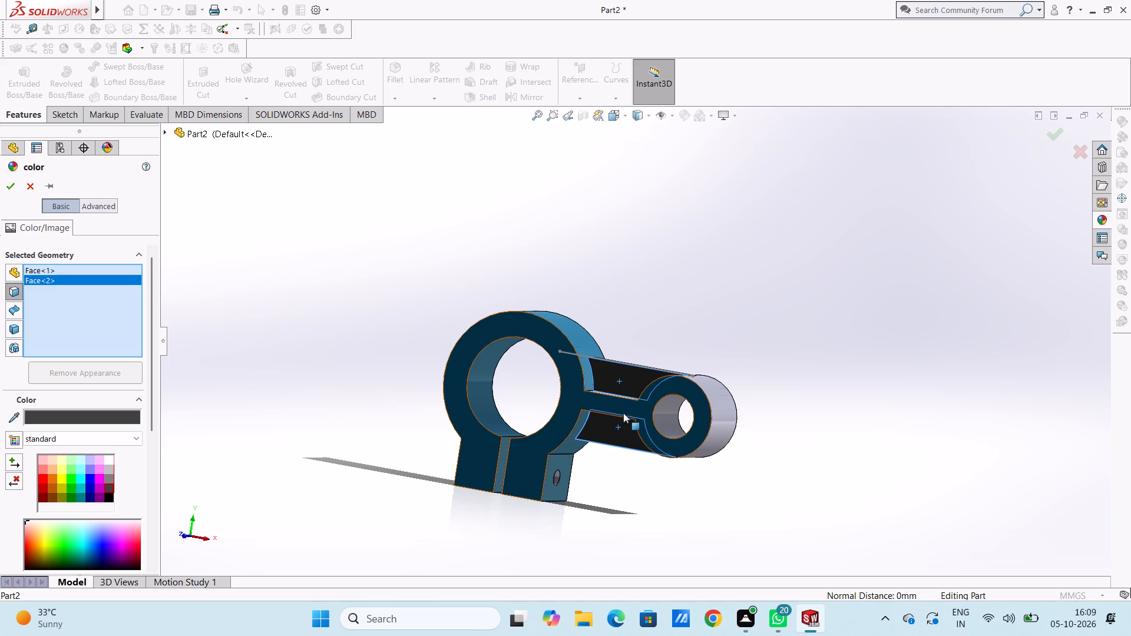
left_click(624, 410)
left_click(624, 410)
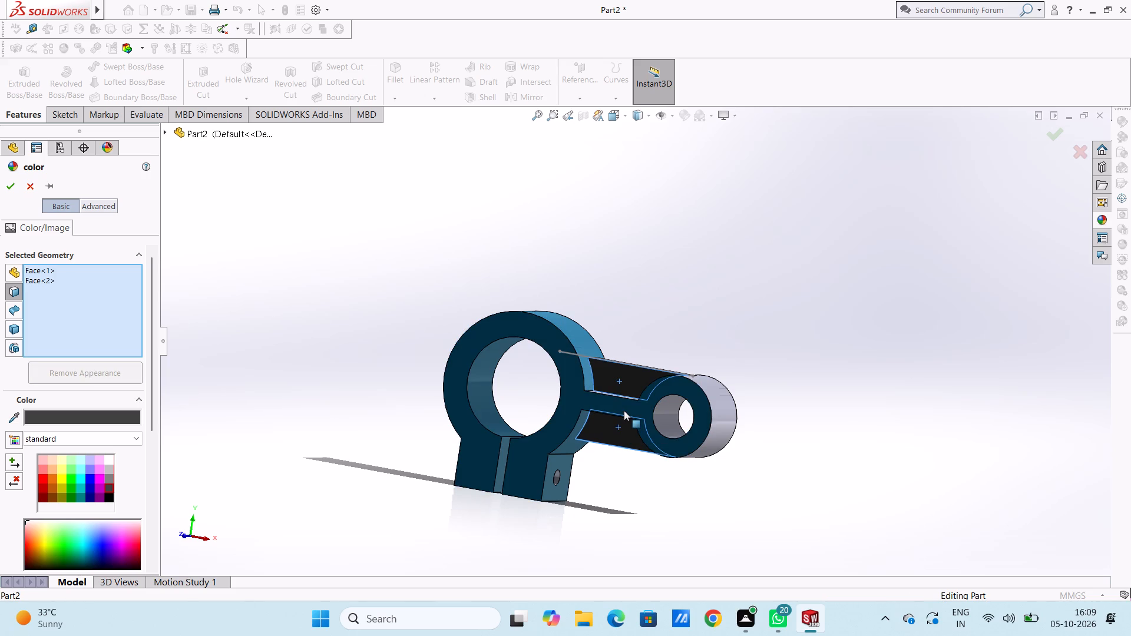
left_click(670, 422)
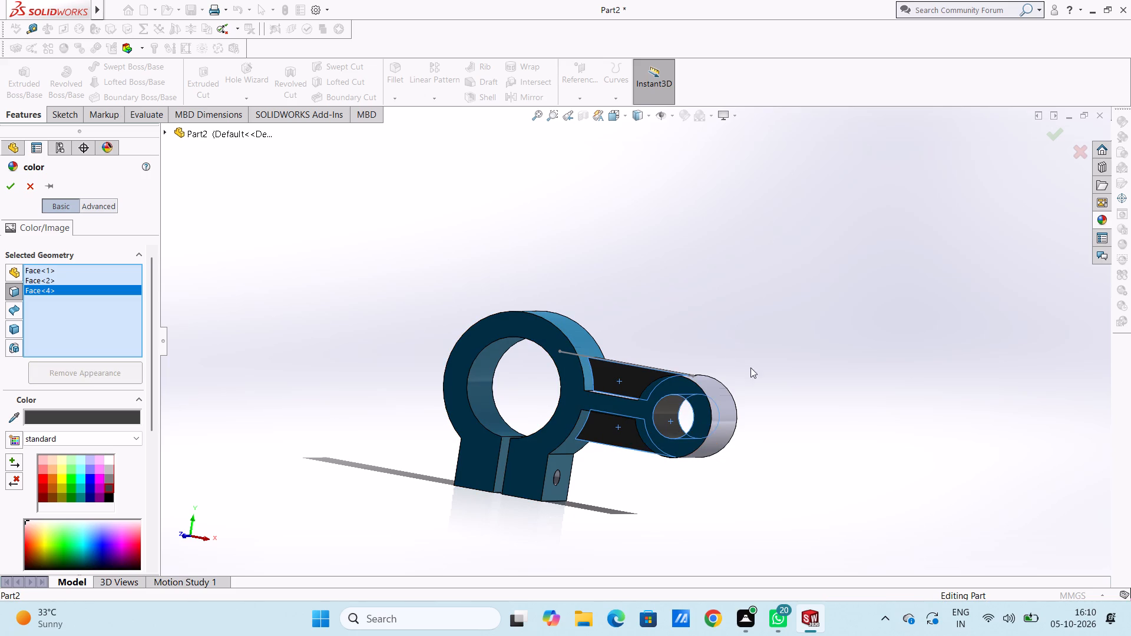
middle_click_drag(805, 325, 789, 411)
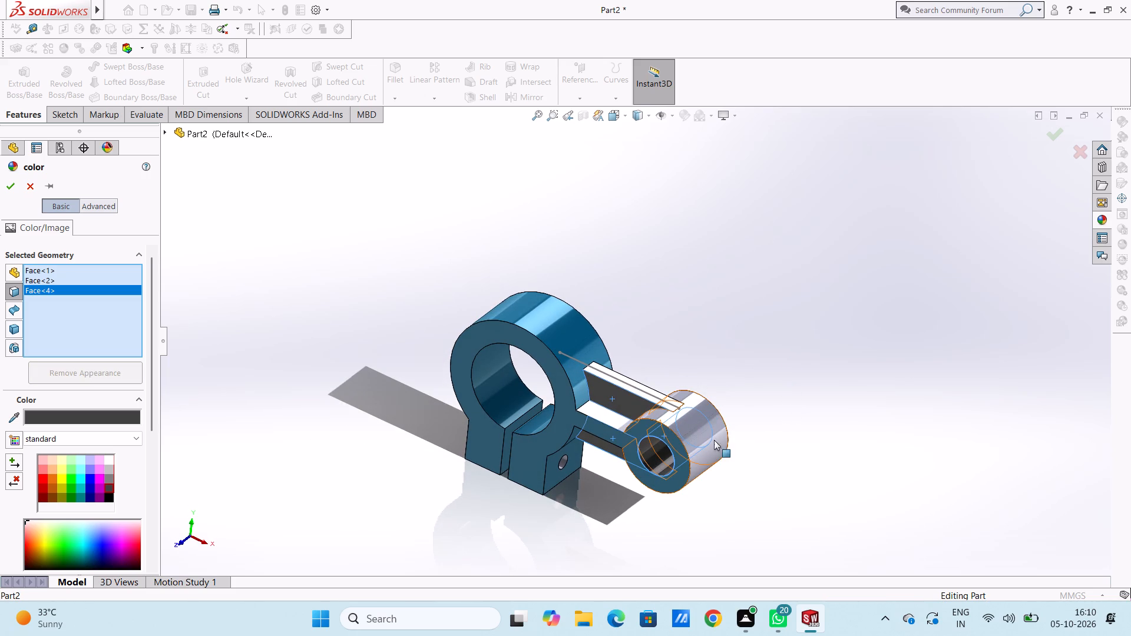
left_click(705, 438)
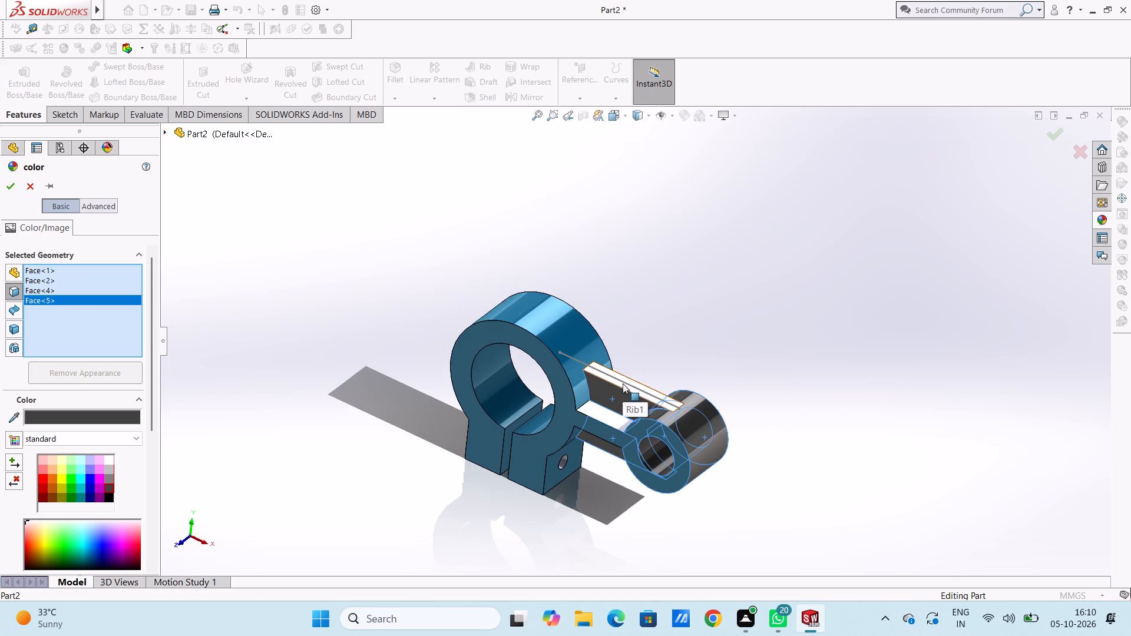
left_click(623, 383)
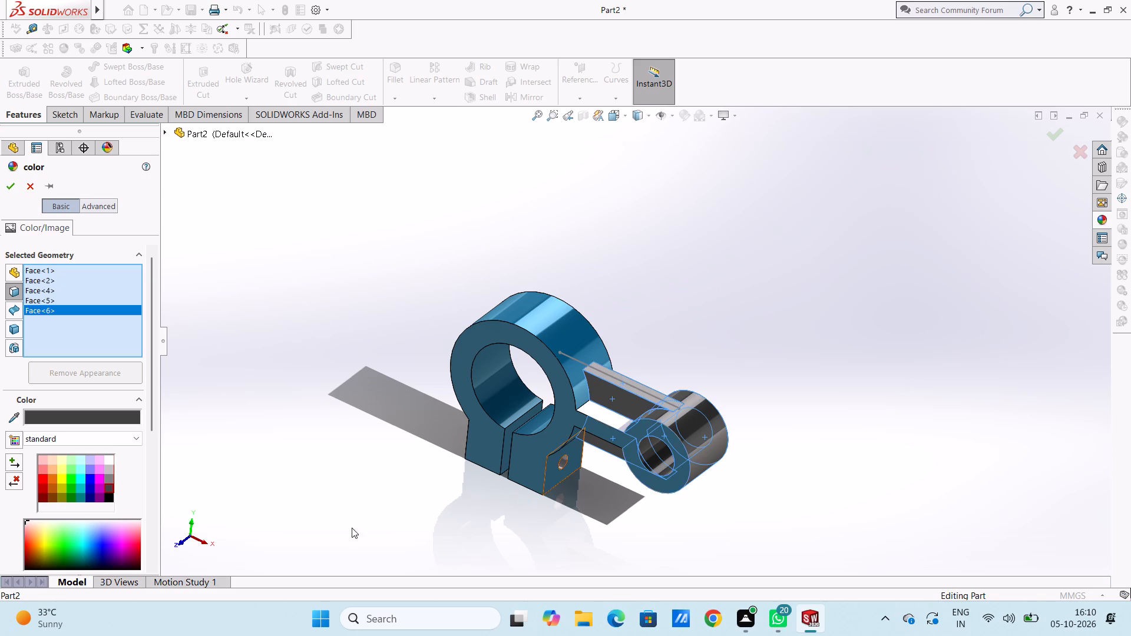
left_click(108, 495)
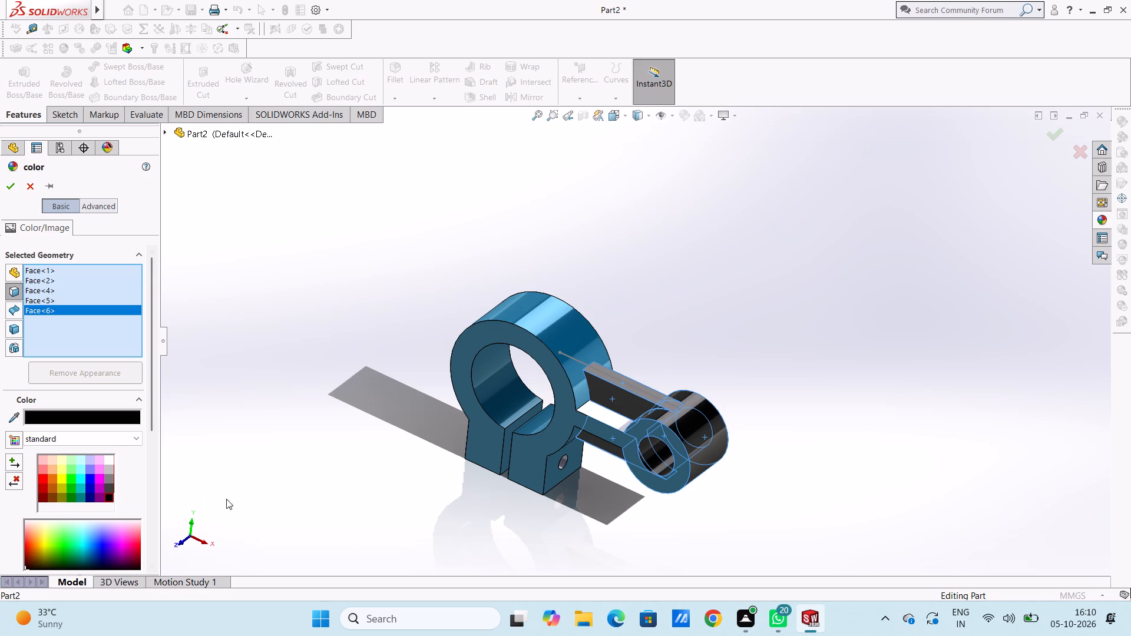
Add the remaining faces of the ribs and the connecting arm to the black selection and accept the appearance.
middle_click_drag(427, 509, 375, 554)
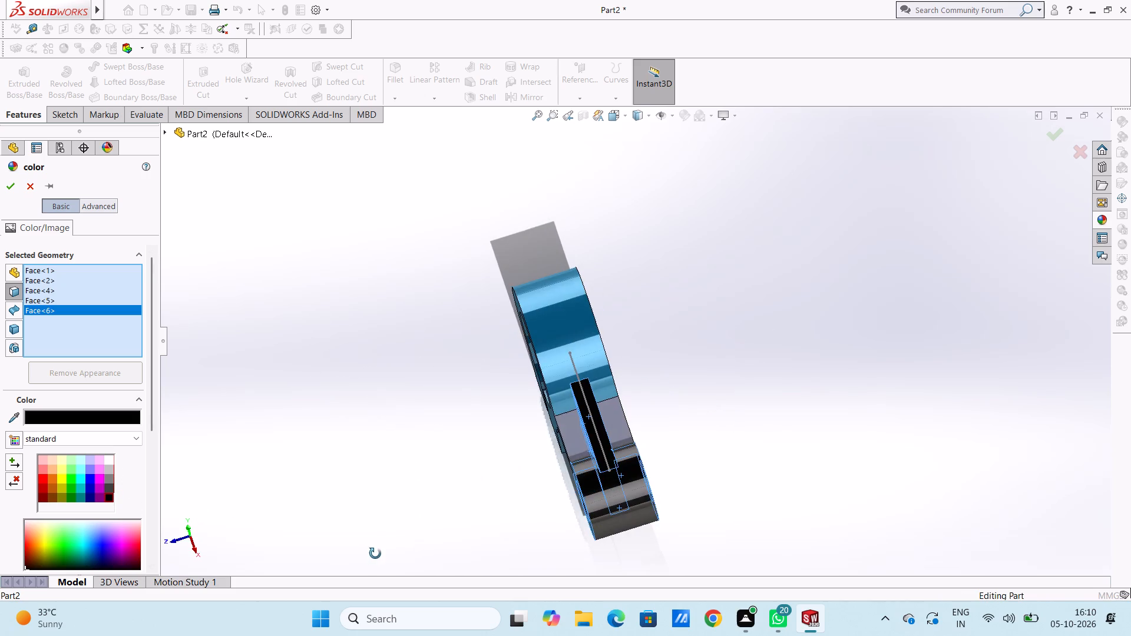
middle_click_drag(375, 554, 328, 508)
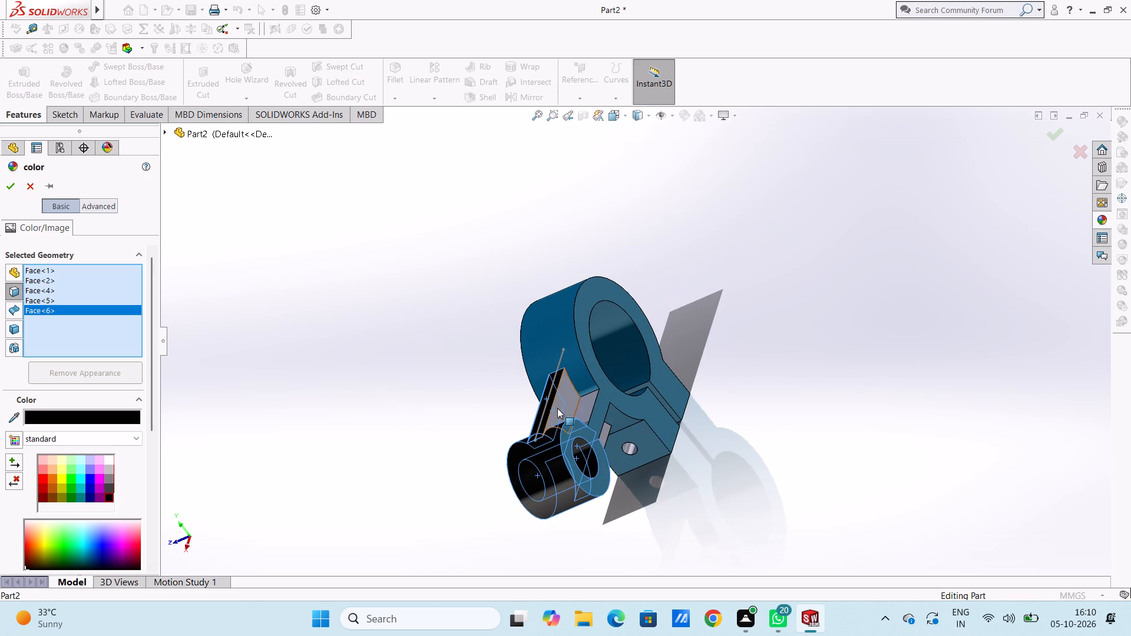
left_click(558, 408)
left_click(586, 405)
middle_click_drag(654, 484, 683, 373)
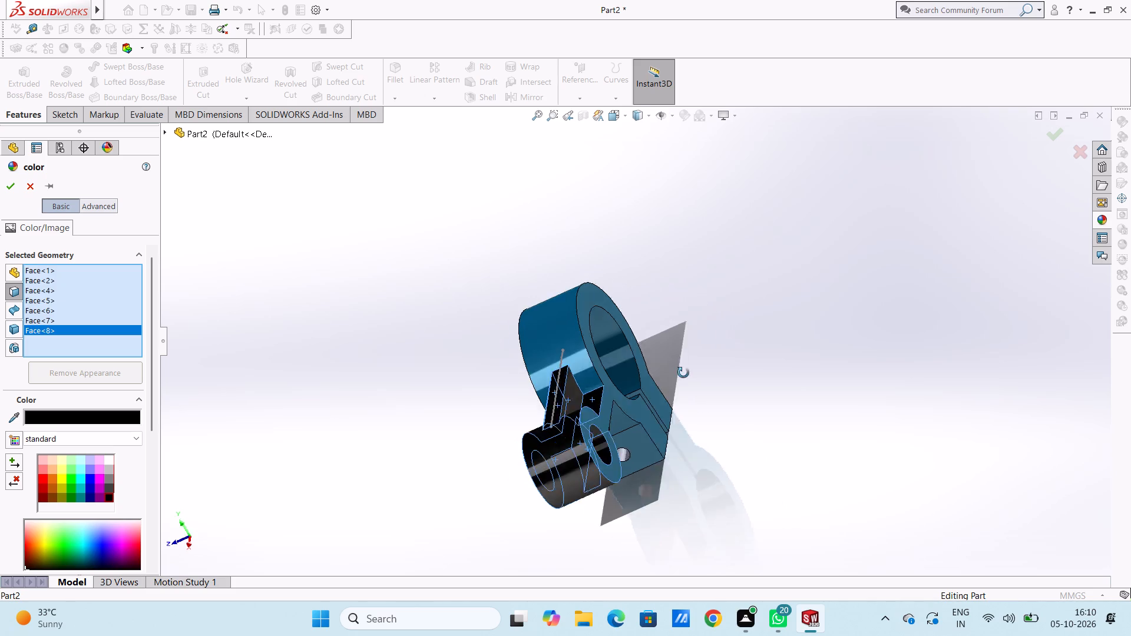
middle_click_drag(683, 373, 697, 178)
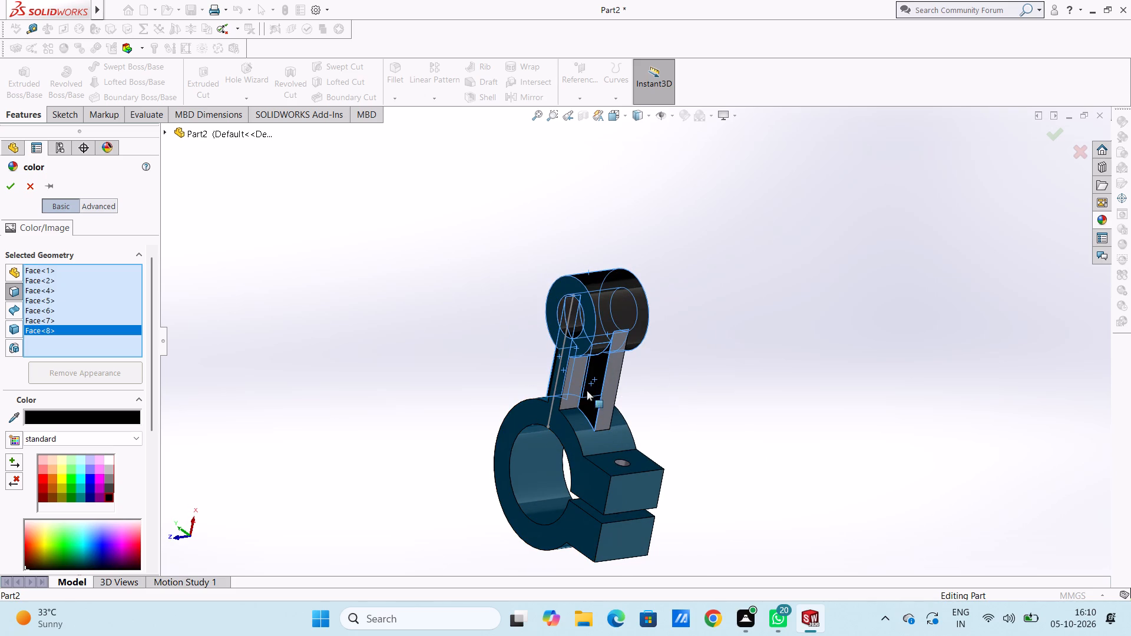
left_click(574, 389)
left_click(613, 398)
middle_click_drag(759, 349, 673, 437)
left_click(574, 392)
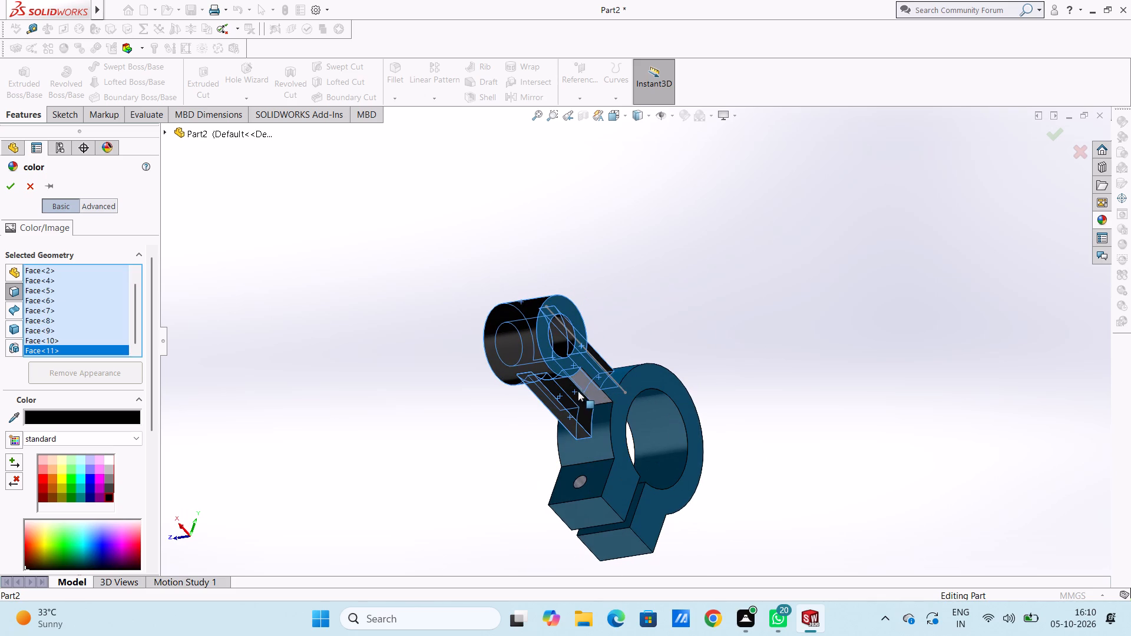
left_click(583, 386)
middle_click_drag(829, 347, 742, 263)
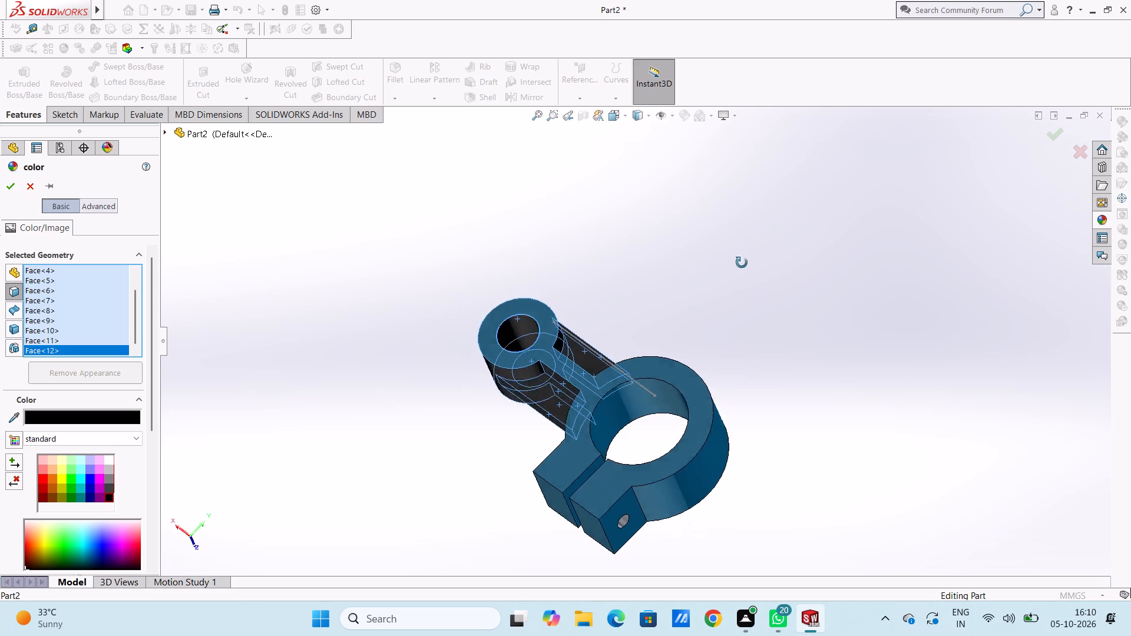
middle_click_drag(742, 263, 743, 475)
left_click(4, 188)
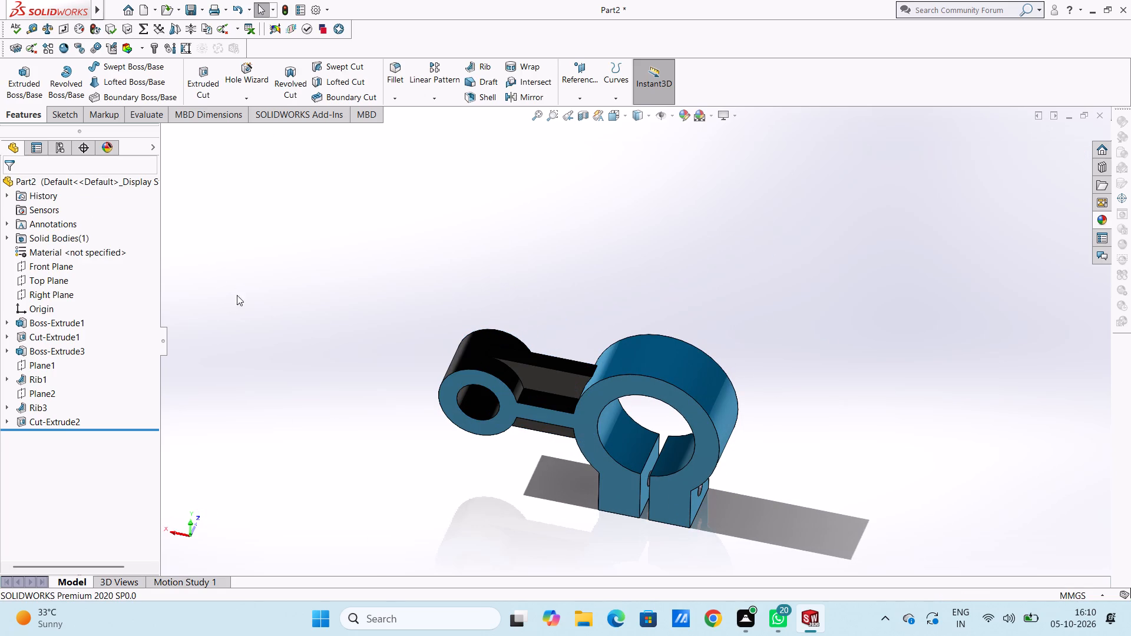
Color the remaining unpainted flat face of the arm beside the rib black and accept the appearance.
middle_click_drag(272, 303, 298, 322)
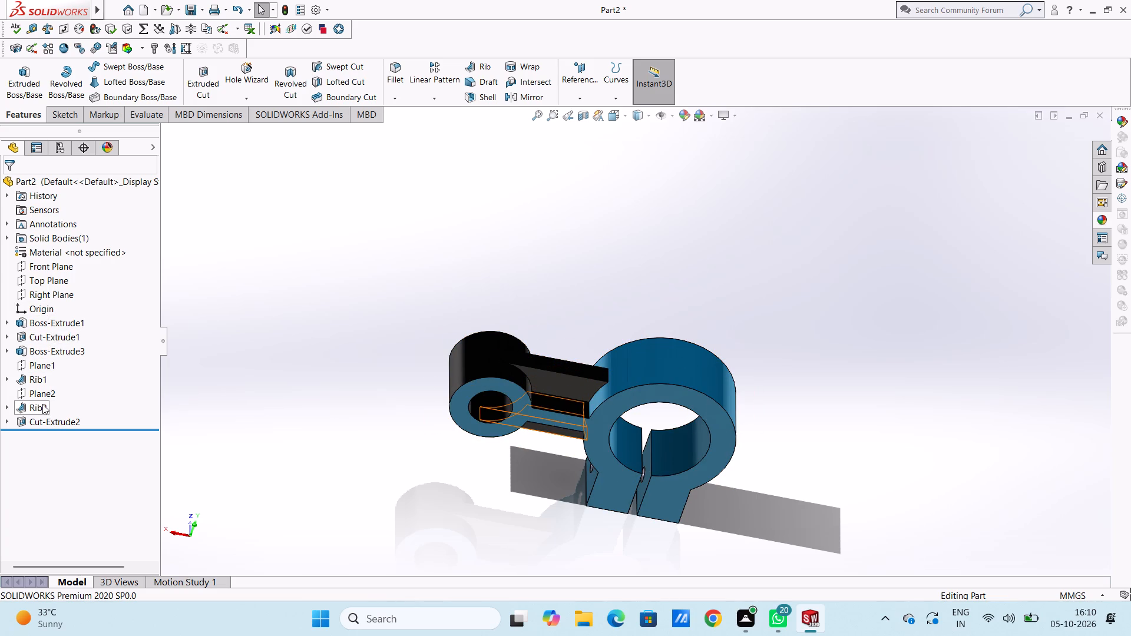
middle_click_drag(317, 289, 322, 291)
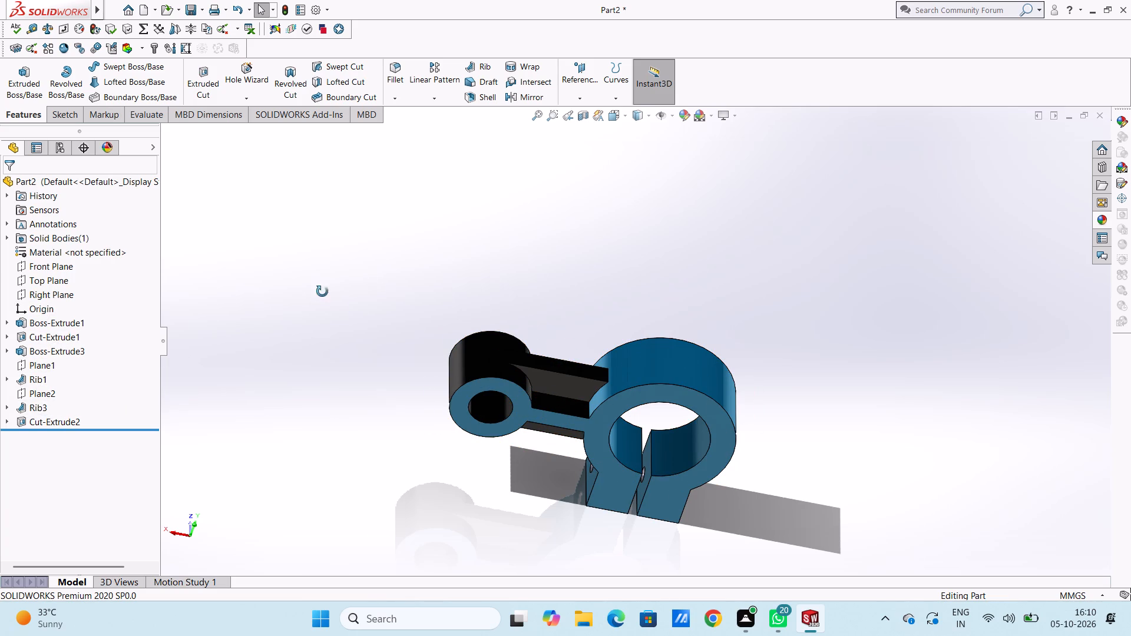
middle_click_drag(322, 291, 539, 503)
middle_click_drag(438, 390, 355, 439)
scroll(471, 472, "down", 1)
scroll(525, 410, "up", 2)
middle_click_drag(775, 303, 748, 440)
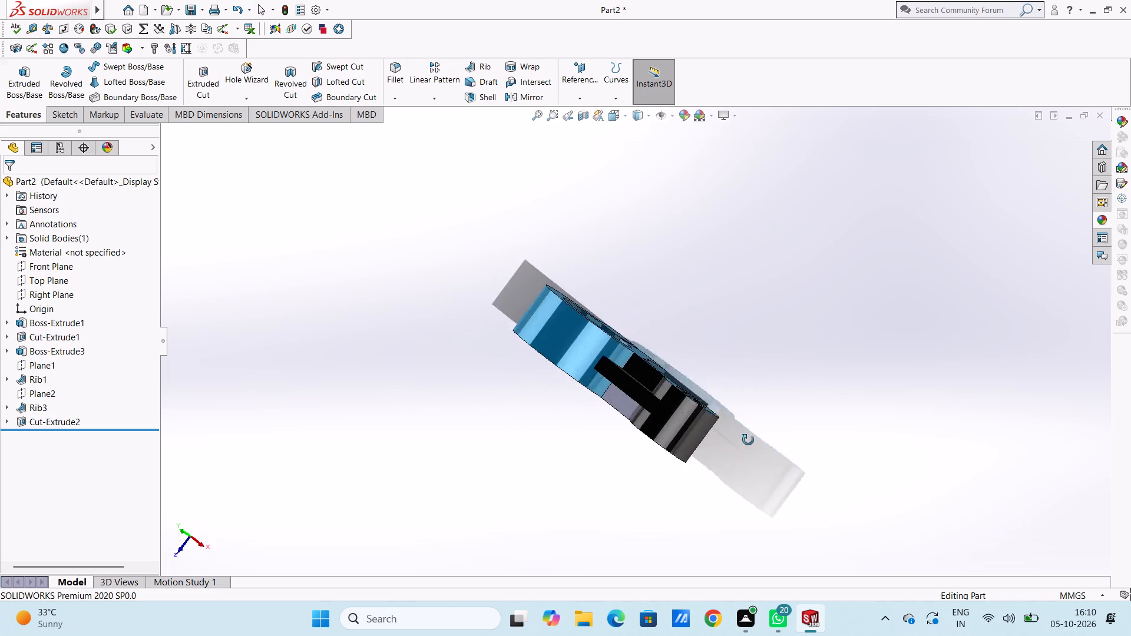
middle_click_drag(748, 440, 905, 342)
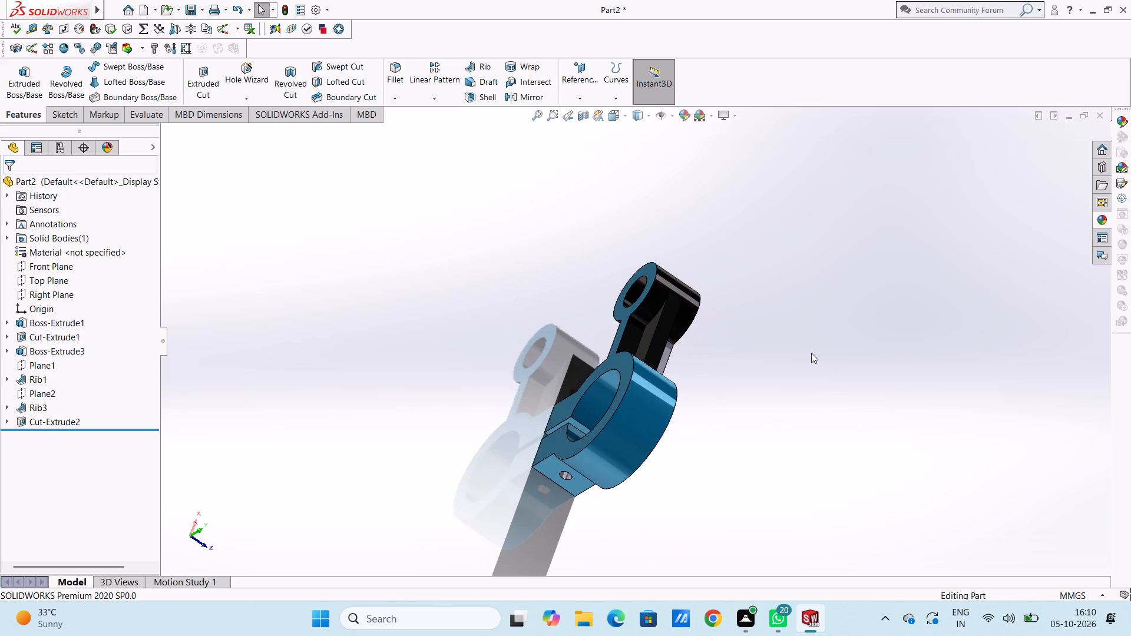
middle_click_drag(749, 372, 700, 386)
left_click(655, 359)
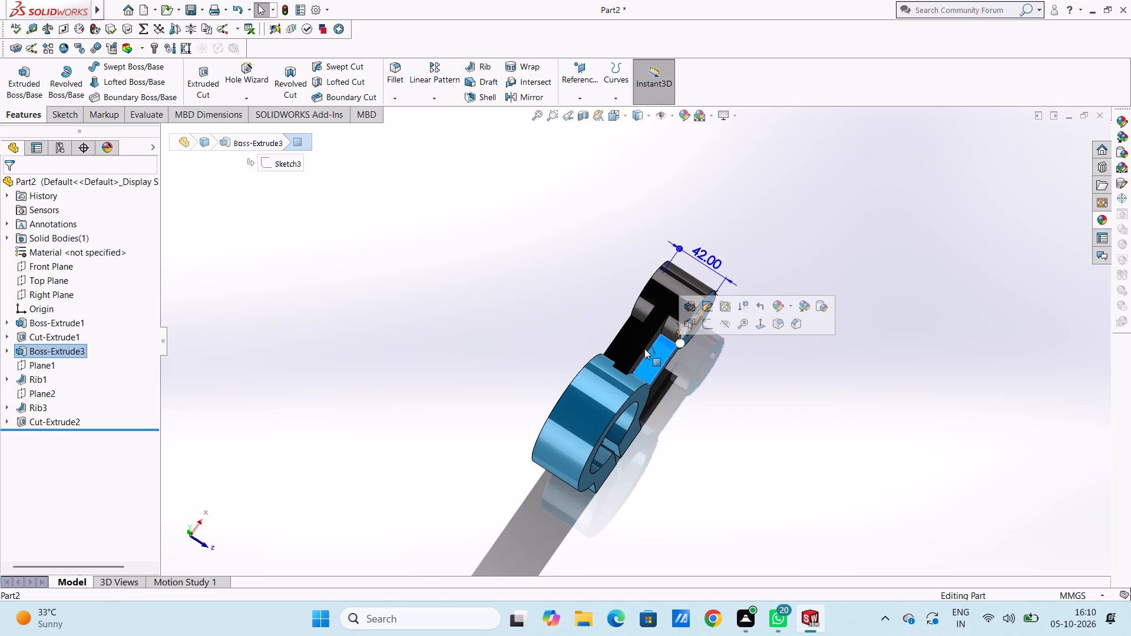
left_click(686, 117)
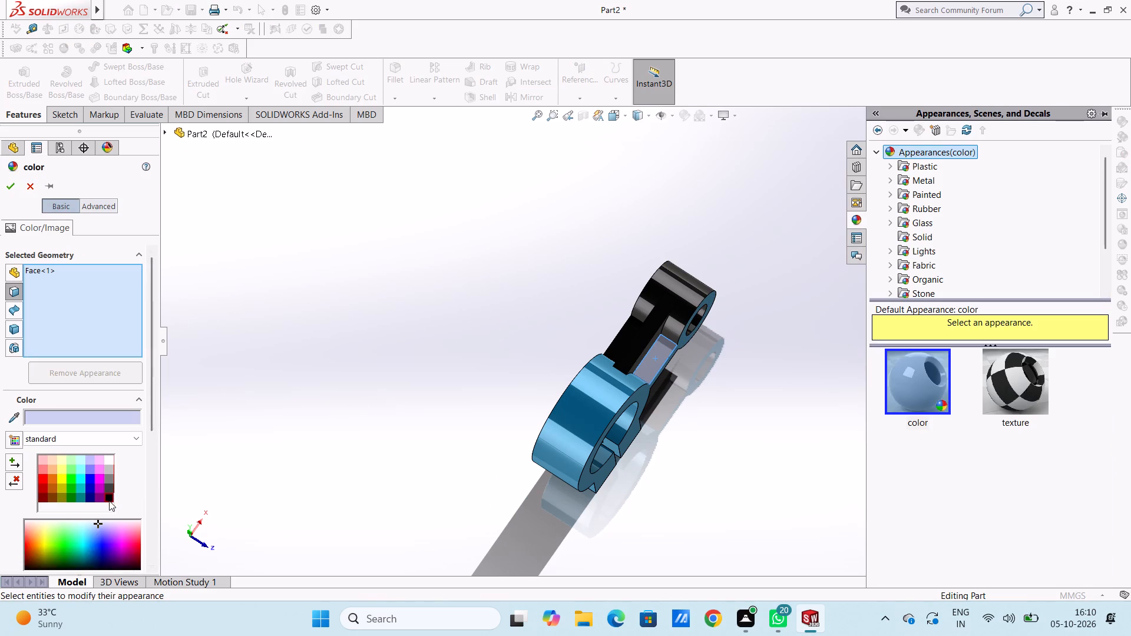
left_click(109, 501)
left_click(9, 185)
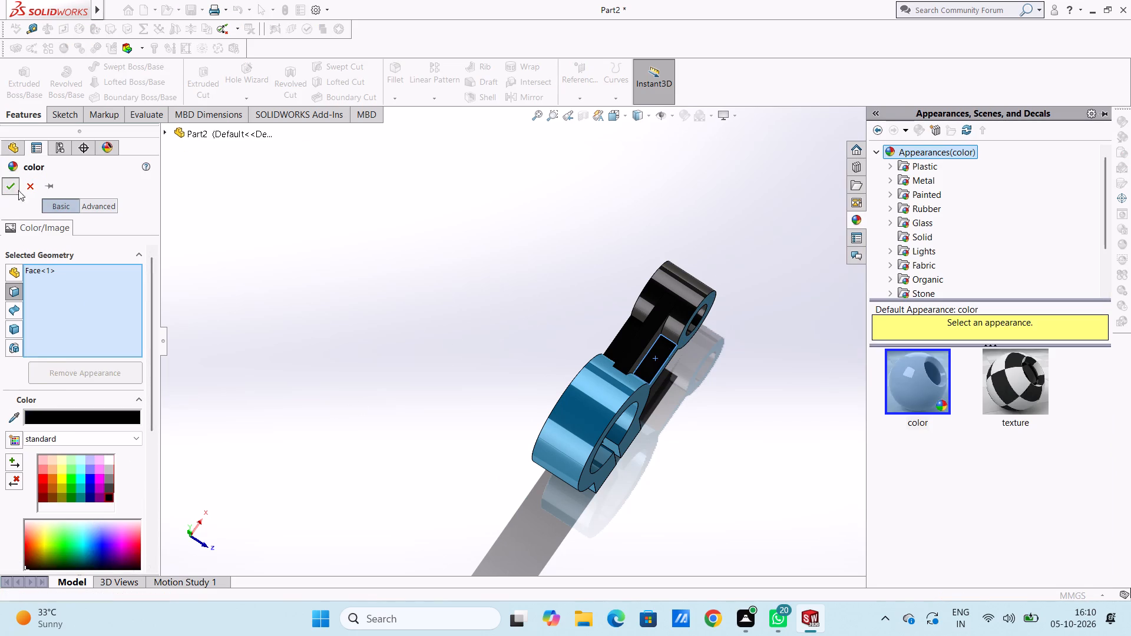
left_click(481, 308)
Apply the chromium plate metal appearance to the bolt hole's inner face in the arm-side clamp lug.
middle_click_drag(424, 453, 417, 243)
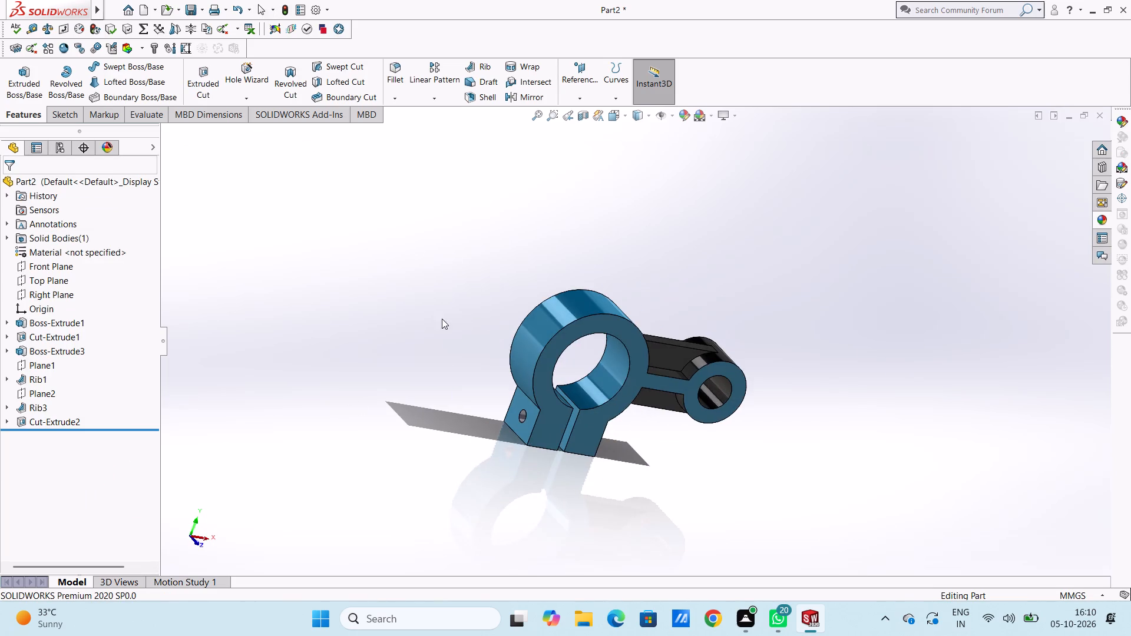
middle_click_drag(435, 345, 357, 241)
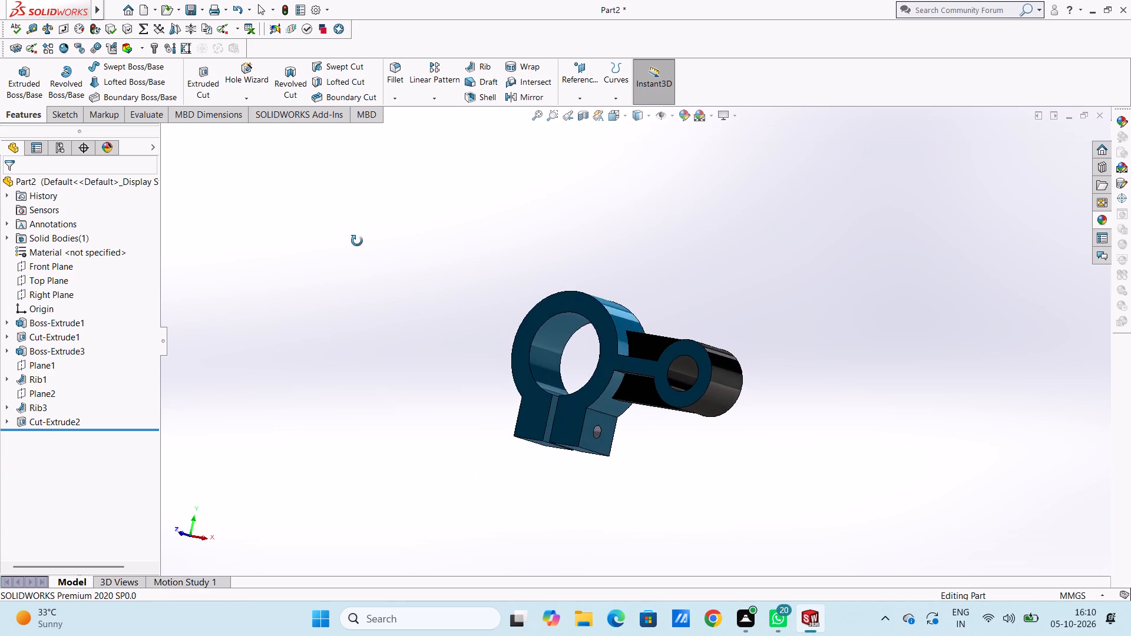
middle_click_drag(357, 241, 351, 267)
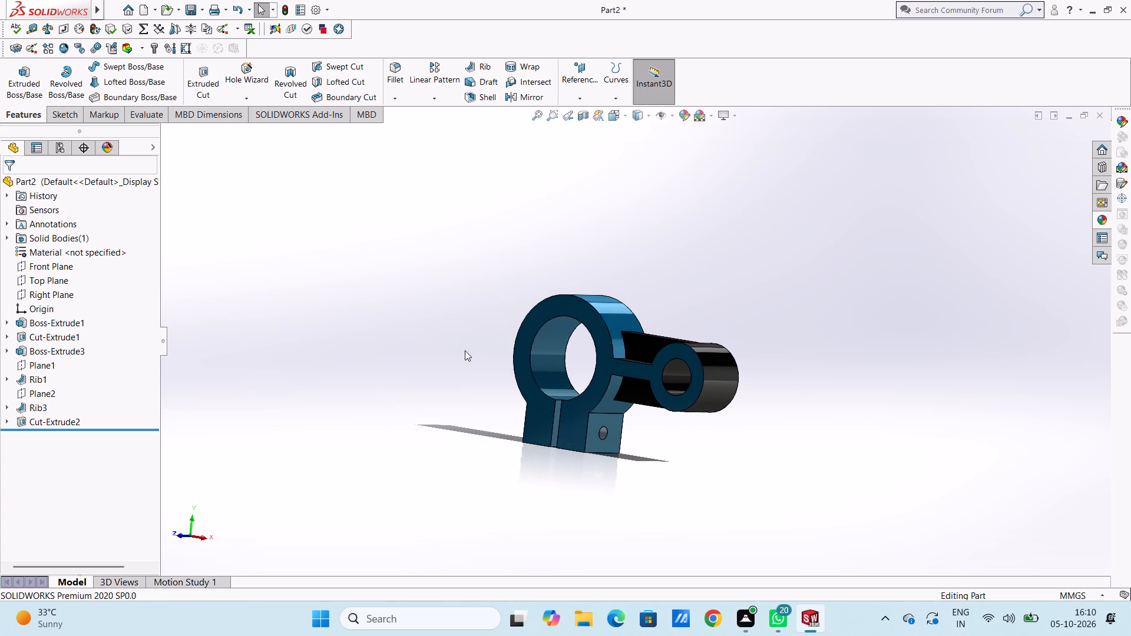
scroll(557, 463, "down", 4)
scroll(653, 247, "down", 4)
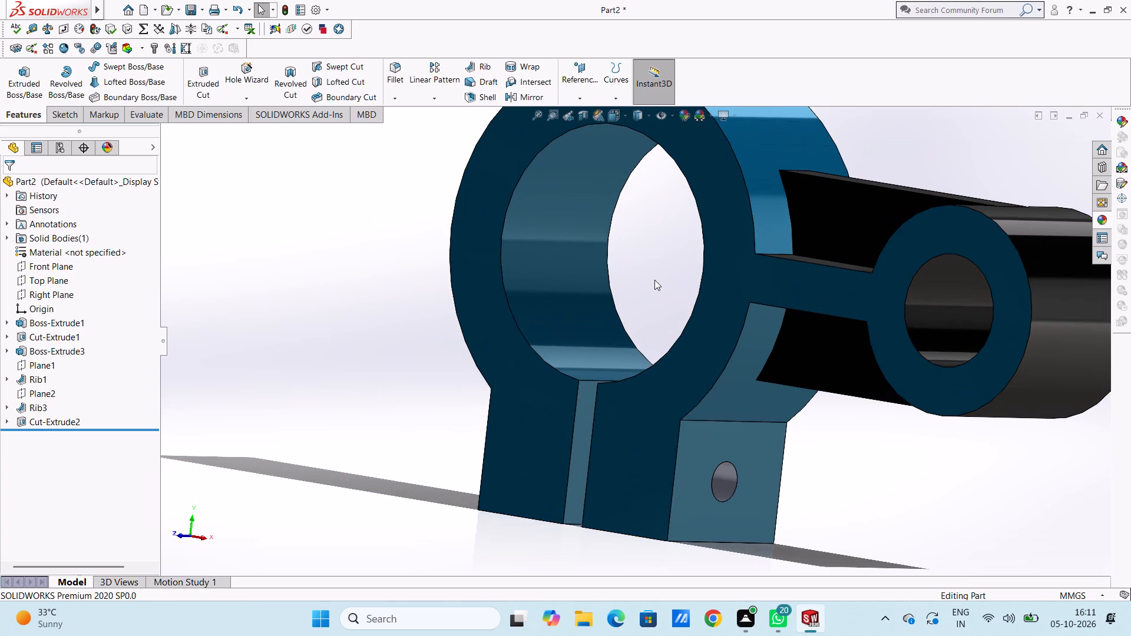
scroll(654, 280, "up", 3)
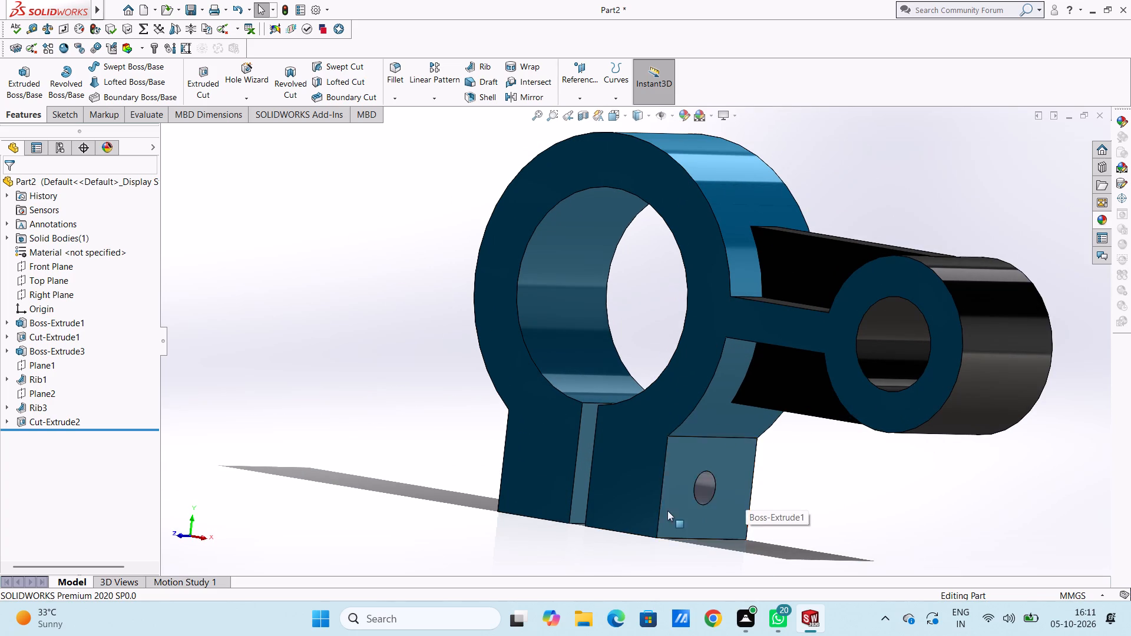
scroll(697, 500, "down", 3)
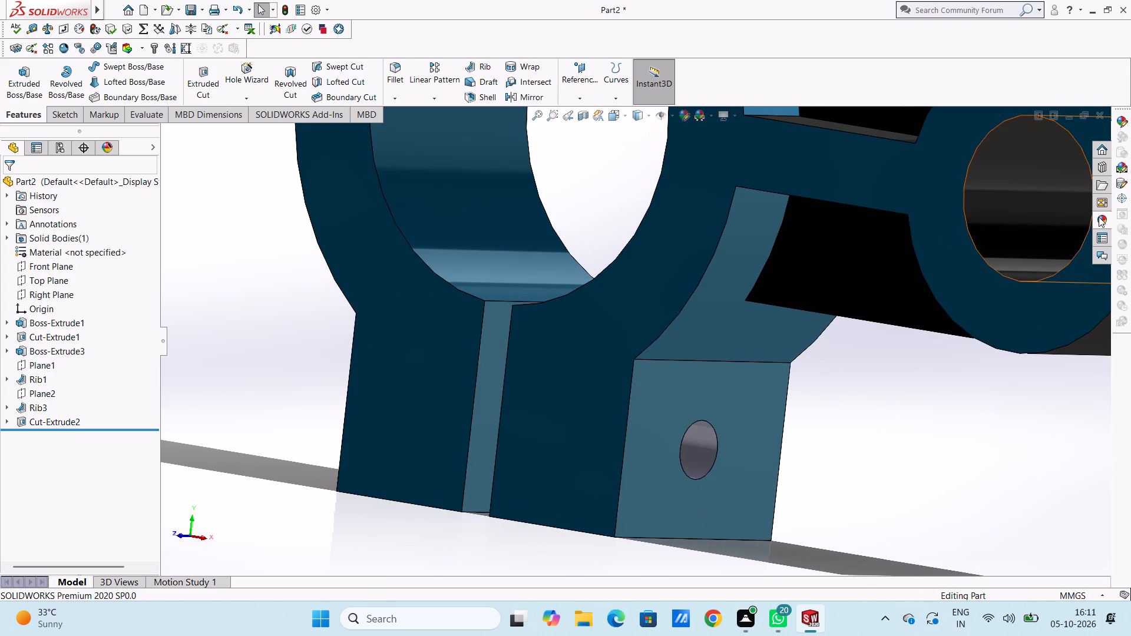
left_click(1099, 217)
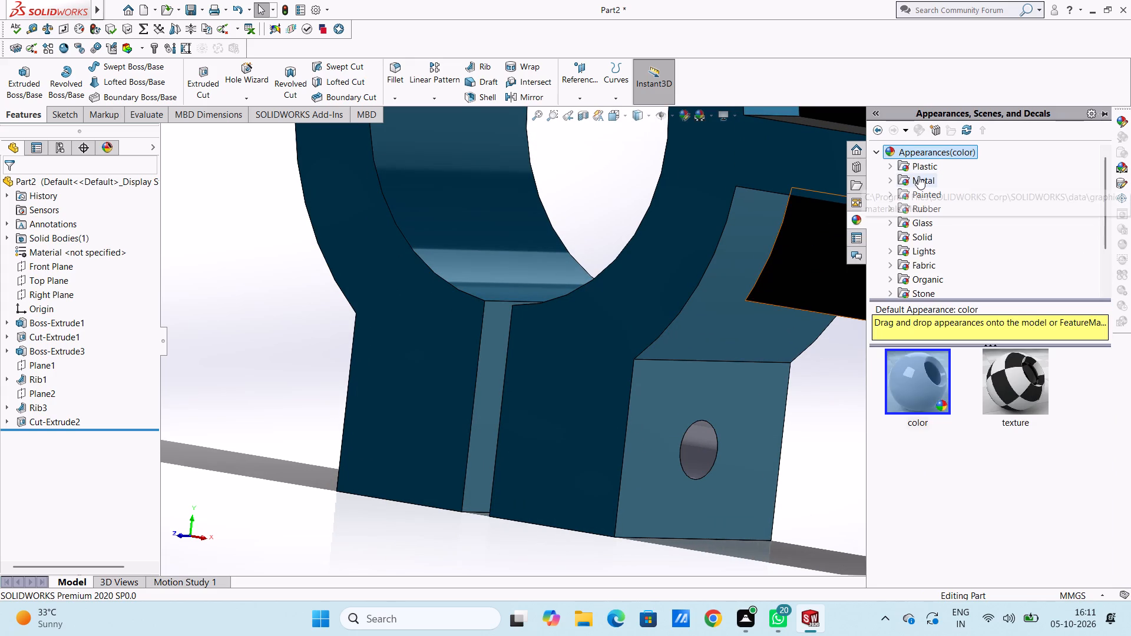
left_click(918, 176)
left_click_drag(1039, 376, 793, 492)
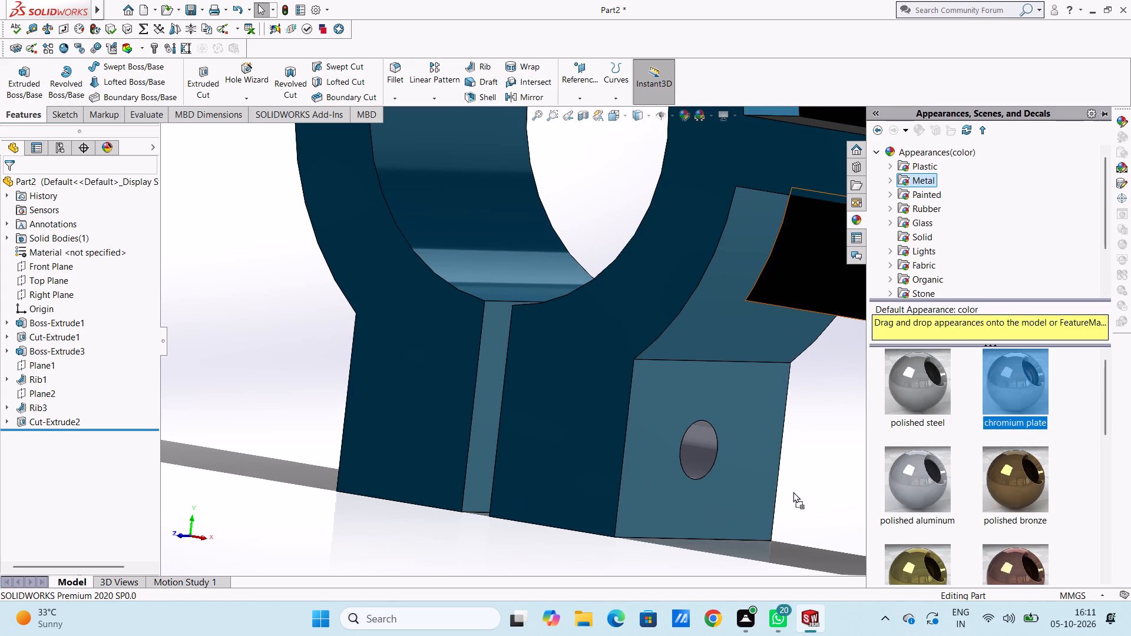
left_click_drag(793, 492, 716, 437)
left_click(715, 437)
Apply the chromium plate appearance to the bolt hole's inner face in the clamp lug away from the arm.
scroll(534, 447, "up", 4)
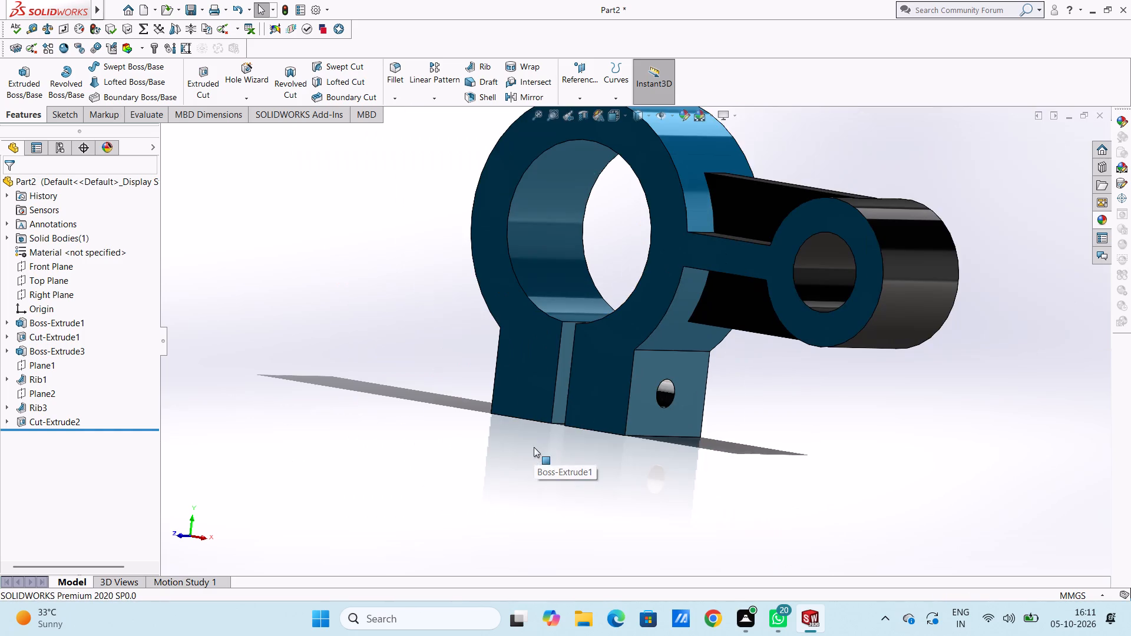
middle_click_drag(569, 413, 677, 465)
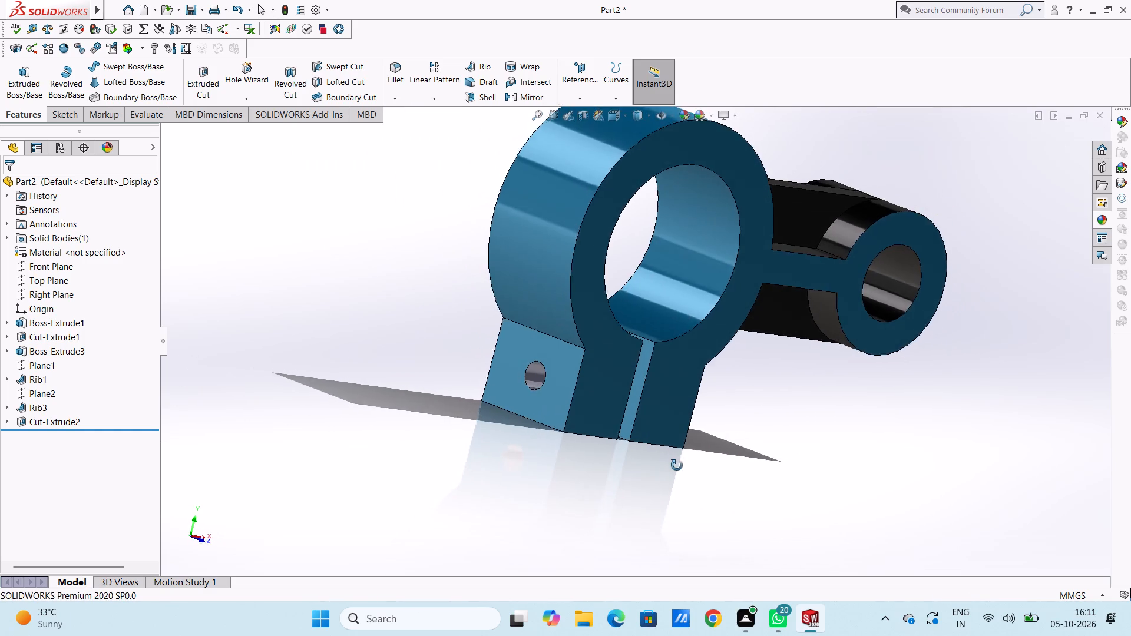
middle_click_drag(677, 465, 704, 502)
scroll(583, 428, "down", 3)
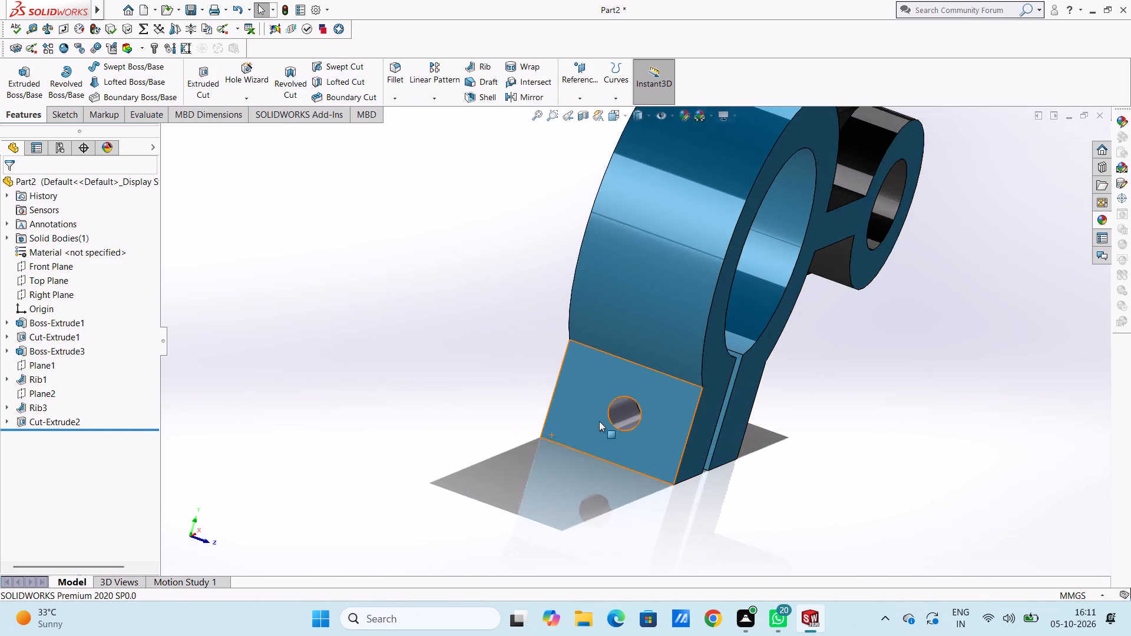
scroll(599, 421, "down", 2)
scroll(652, 356, "down", 5)
left_click(1103, 219)
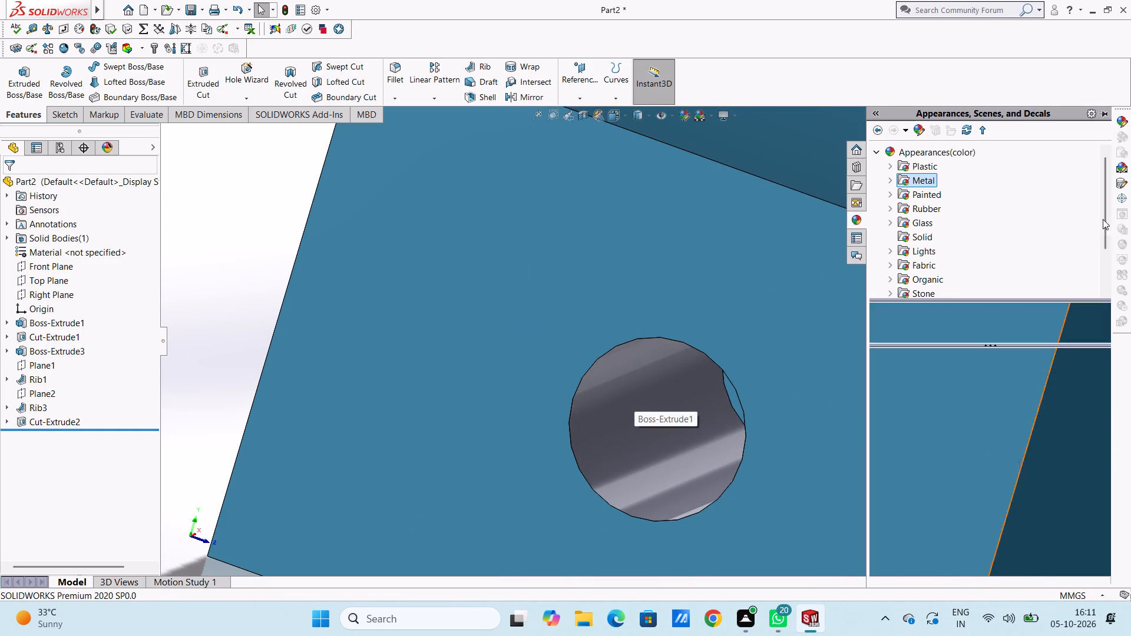
left_click_drag(1023, 376, 683, 442)
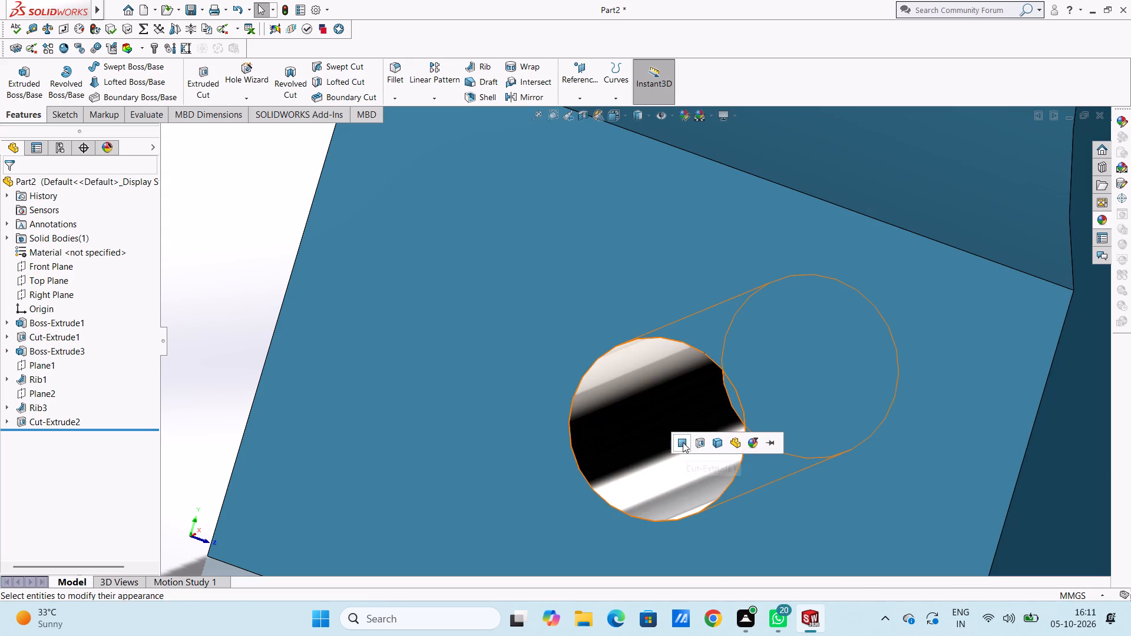
left_click(683, 442)
Apply the chromium plate appearance to the clamp slit's inner face on the lug away from the arm.
scroll(672, 470, "up", 9)
middle_click_drag(648, 519, 616, 482)
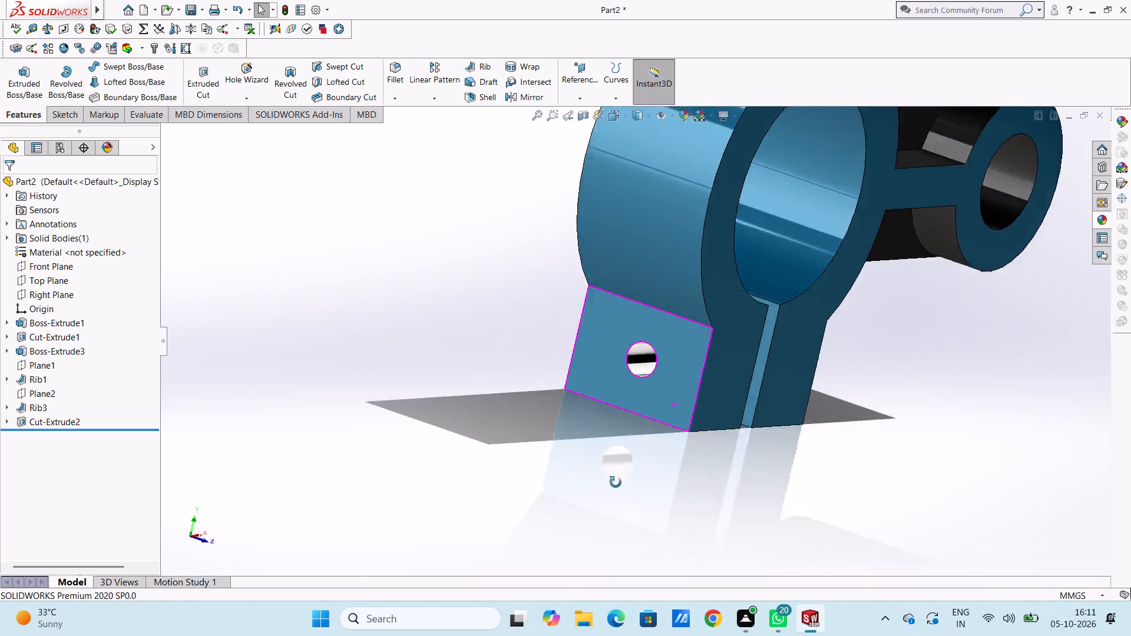
middle_click_drag(616, 482, 536, 444)
scroll(776, 349, "down", 3)
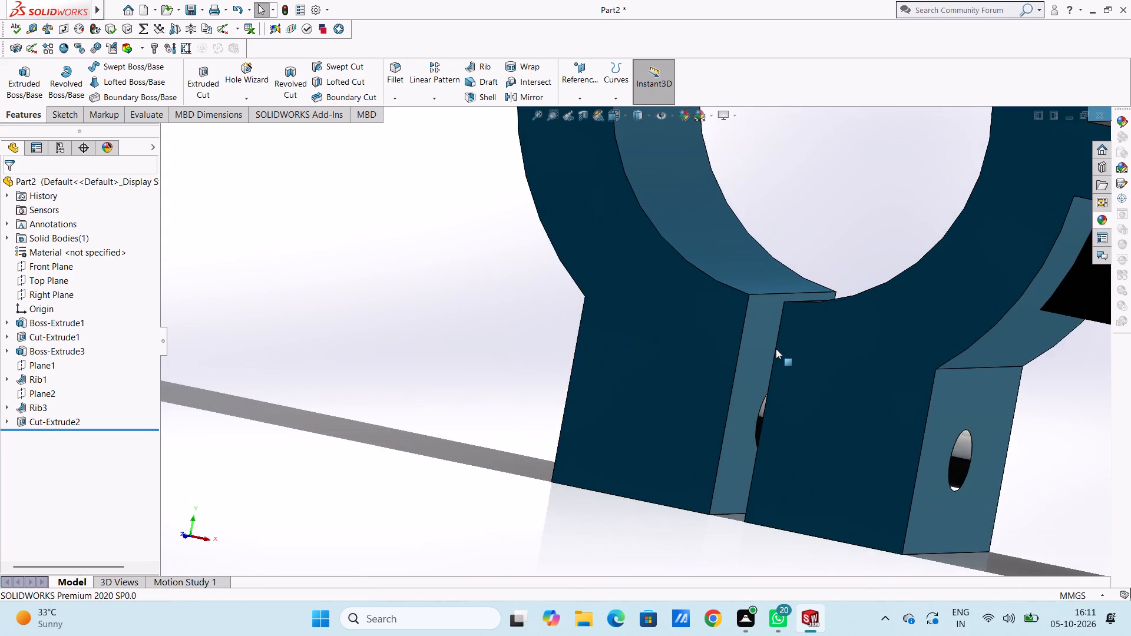
scroll(776, 349, "down", 5)
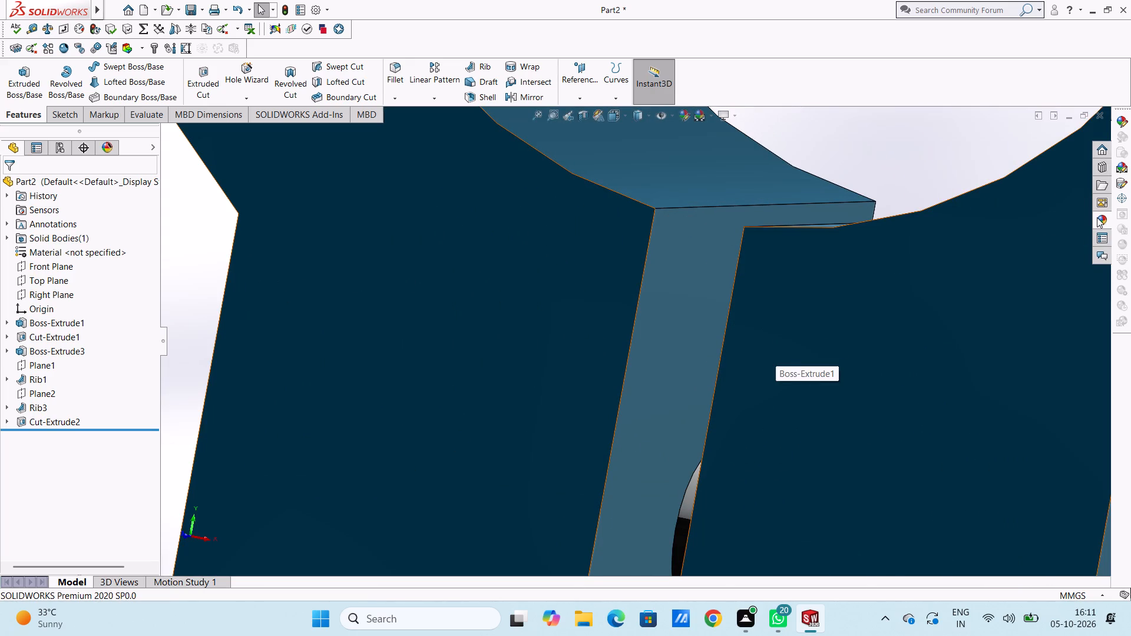
left_click(1097, 217)
left_click_drag(1033, 380, 698, 341)
left_click(698, 341)
Apply the chromium plate appearance to the clamp slit's inner face on the arm-side lug.
scroll(697, 342, "up", 5)
middle_click_drag(705, 347, 749, 375)
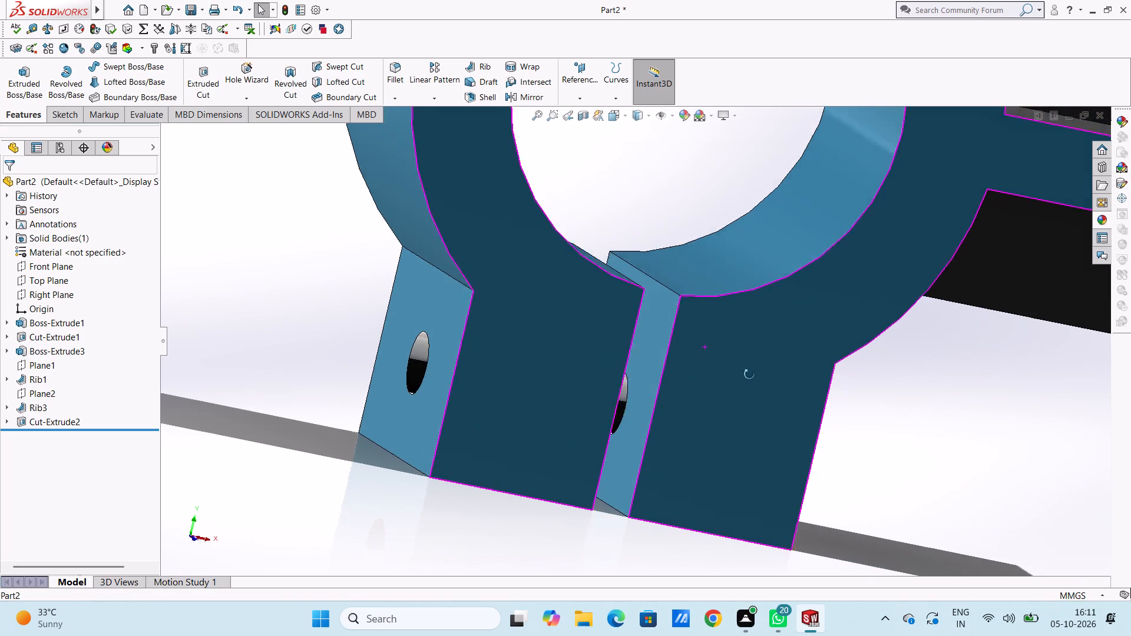
middle_click_drag(749, 375, 754, 377)
scroll(660, 333, "down", 4)
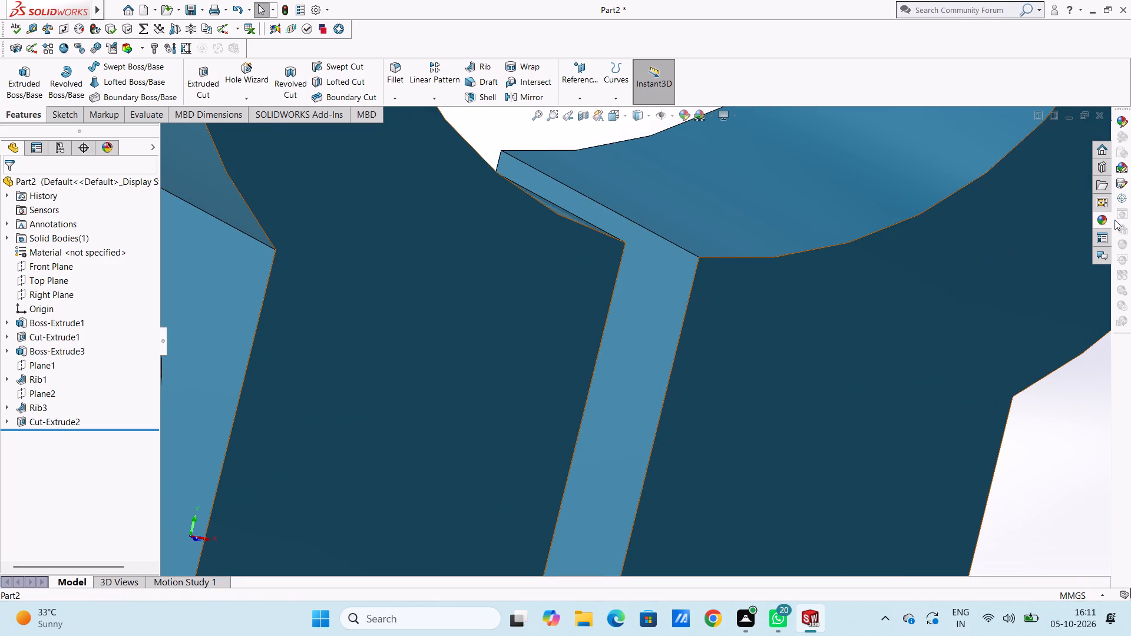
left_click(1103, 216)
left_click_drag(1026, 390, 887, 419)
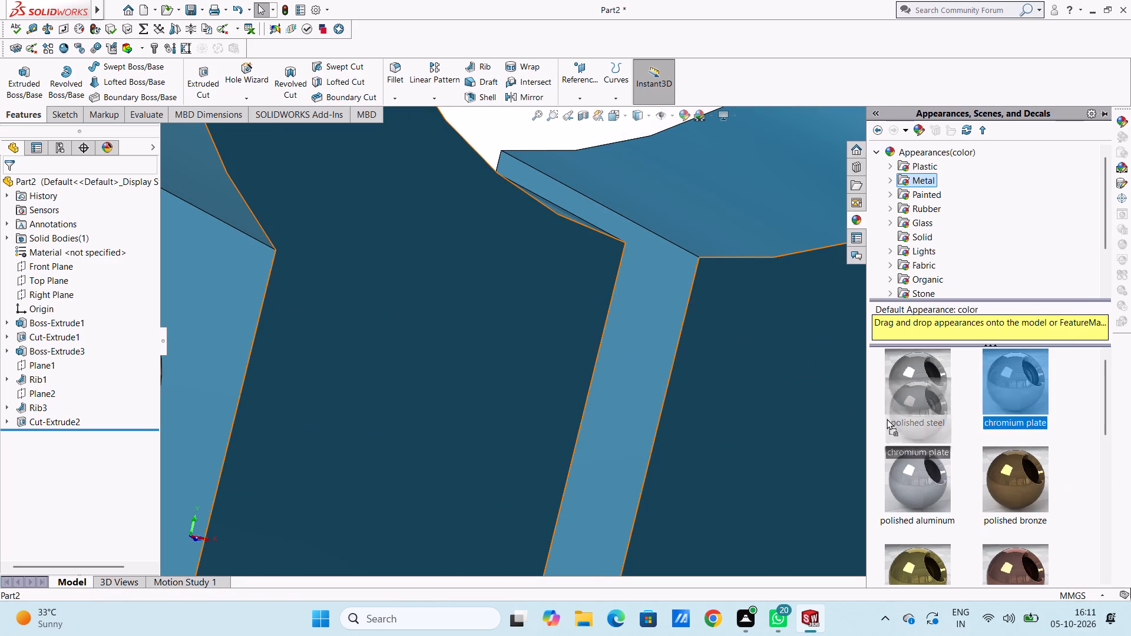
left_click_drag(887, 419, 650, 381)
left_click(650, 381)
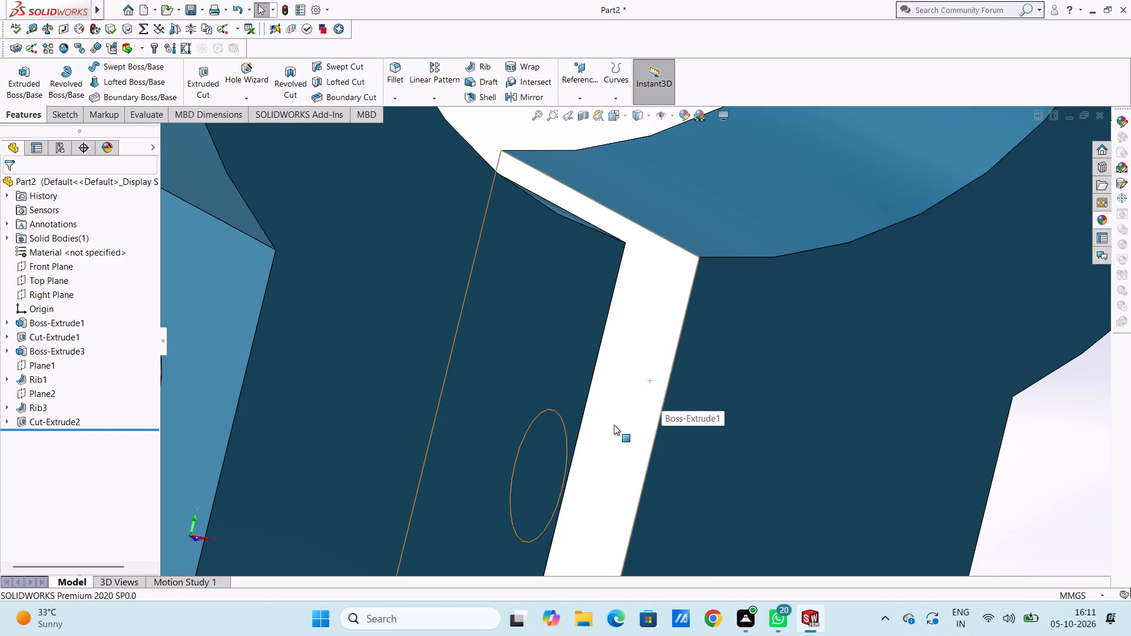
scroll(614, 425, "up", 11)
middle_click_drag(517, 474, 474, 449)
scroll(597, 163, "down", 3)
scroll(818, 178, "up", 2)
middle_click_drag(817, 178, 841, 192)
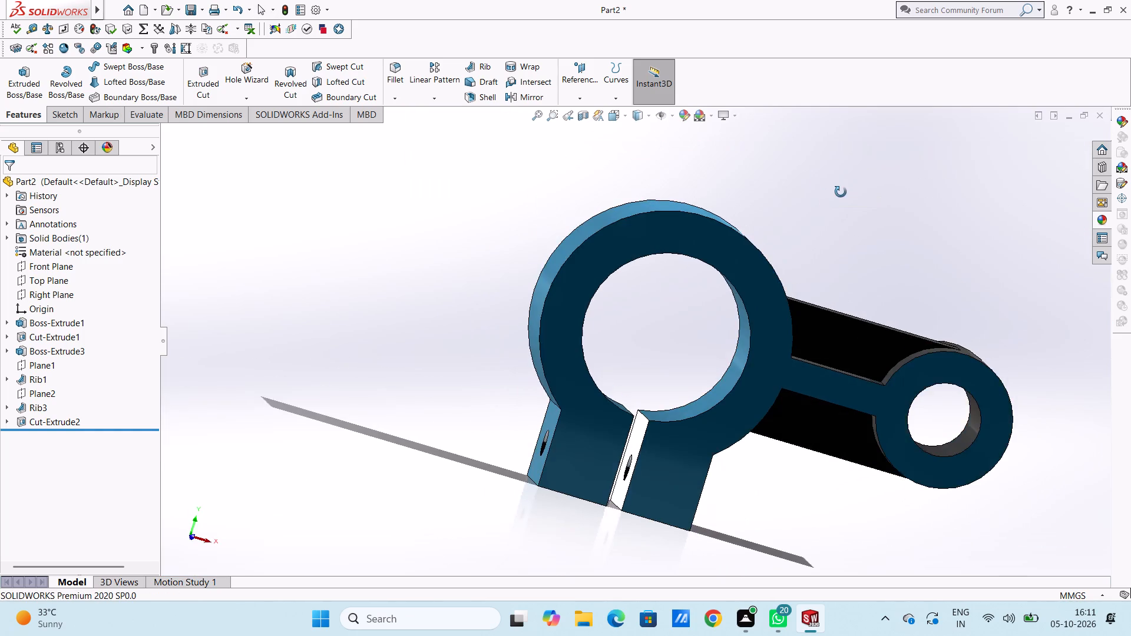
Apply the chromium plate metal appearance to the inner cylindrical face of the clamp ring's large bore.
middle_click_drag(841, 192, 823, 161)
middle_click_drag(845, 258, 901, 228)
scroll(831, 246, "up", 1)
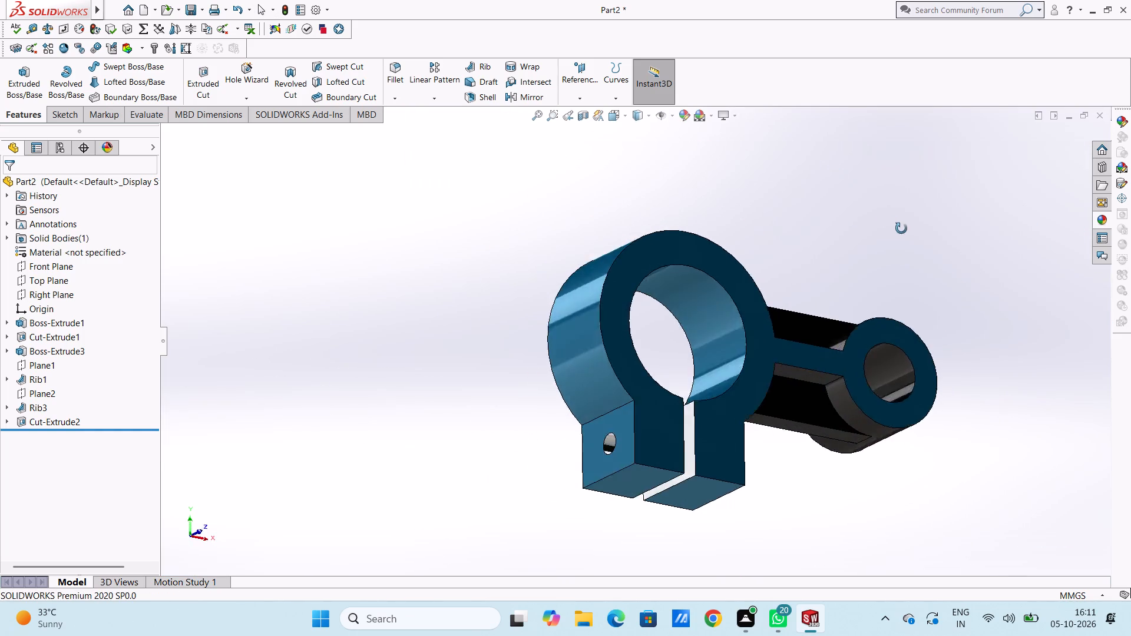
middle_click_drag(901, 228, 850, 270)
scroll(616, 320, "down", 4)
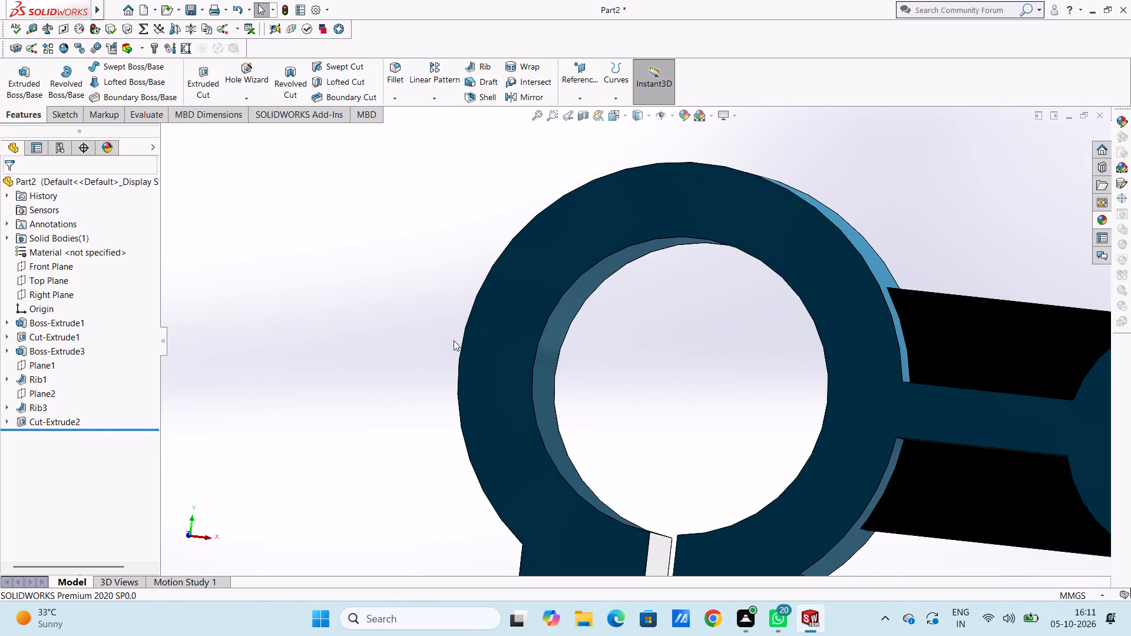
middle_click_drag(447, 342, 433, 339)
left_click(1105, 216)
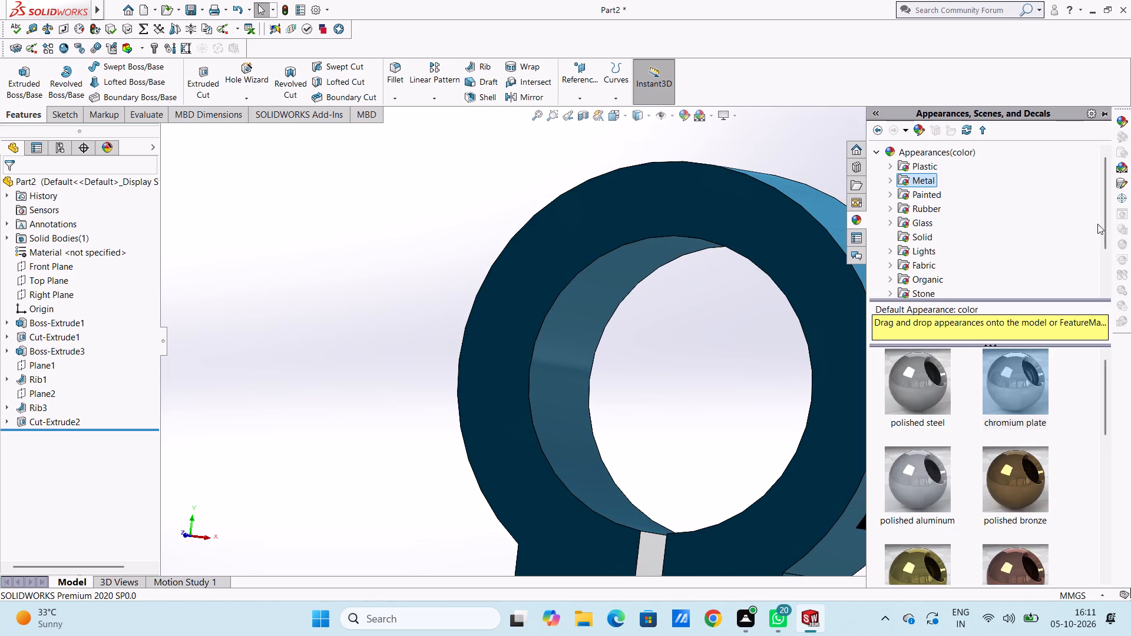
left_click_drag(1020, 383, 557, 363)
left_click(557, 363)
Apply the chromium plate appearance to the inner face of the hole in the boss at the arm's end.
scroll(710, 375, "up", 5)
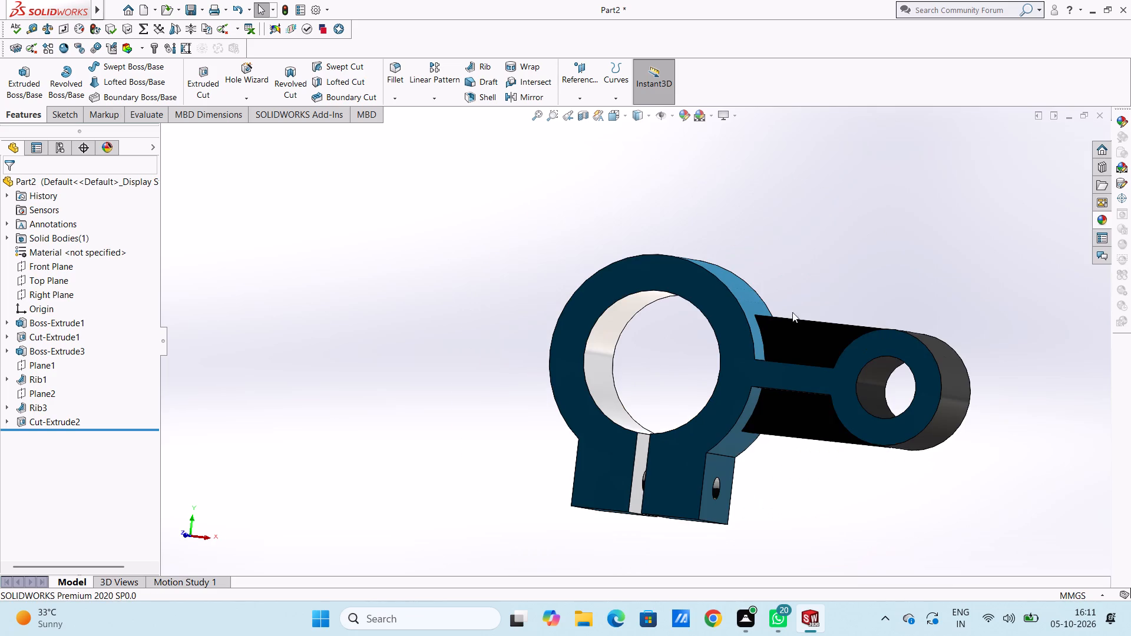
scroll(881, 253, "up", 1)
middle_click_drag(885, 255, 888, 277)
scroll(878, 328, "down", 1)
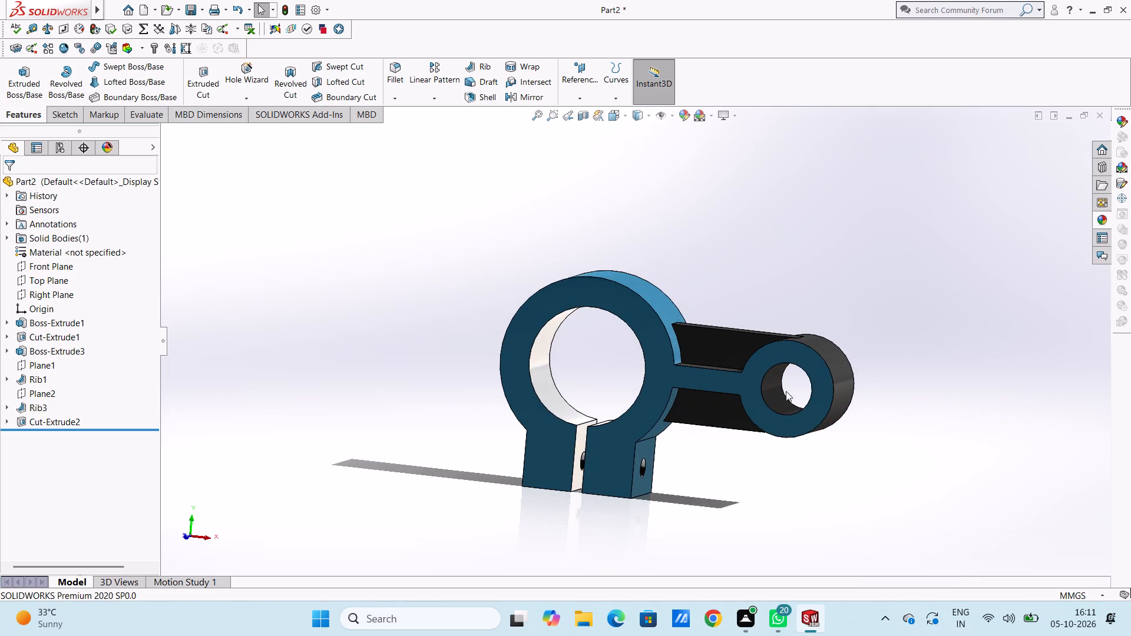
scroll(786, 391, "down", 4)
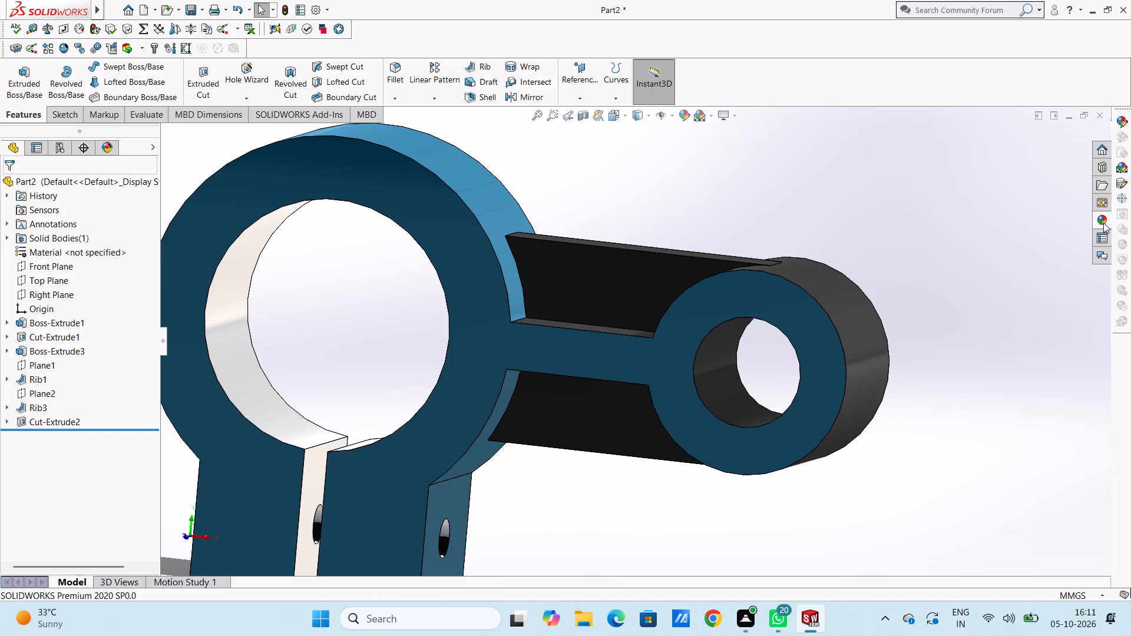
left_click(1103, 223)
left_click_drag(1030, 371, 761, 377)
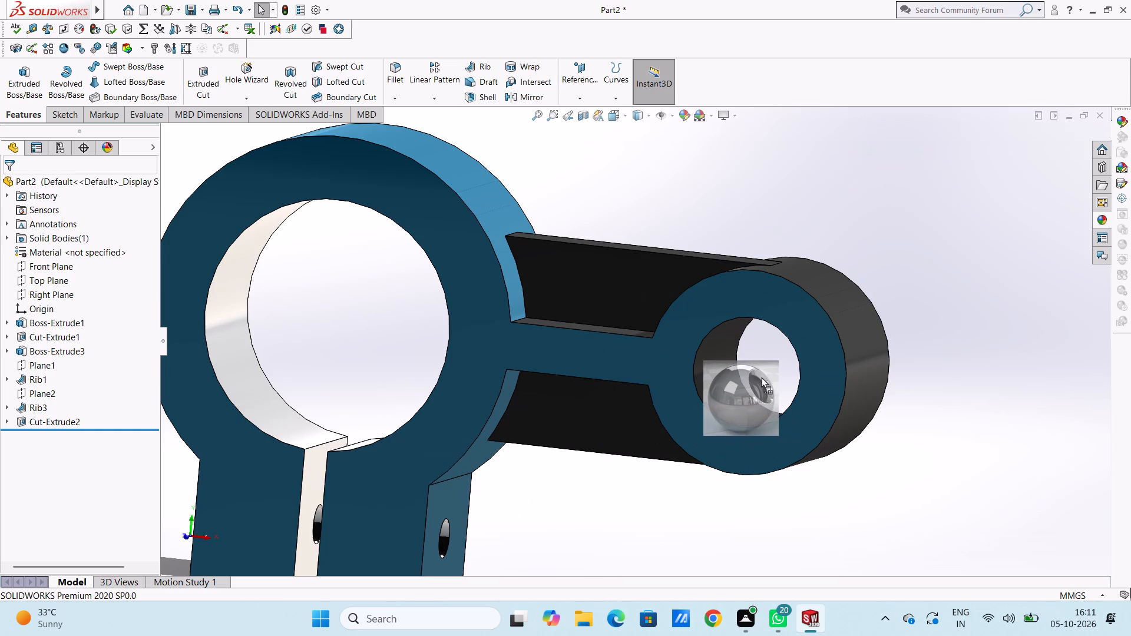
left_click_drag(761, 377, 781, 361)
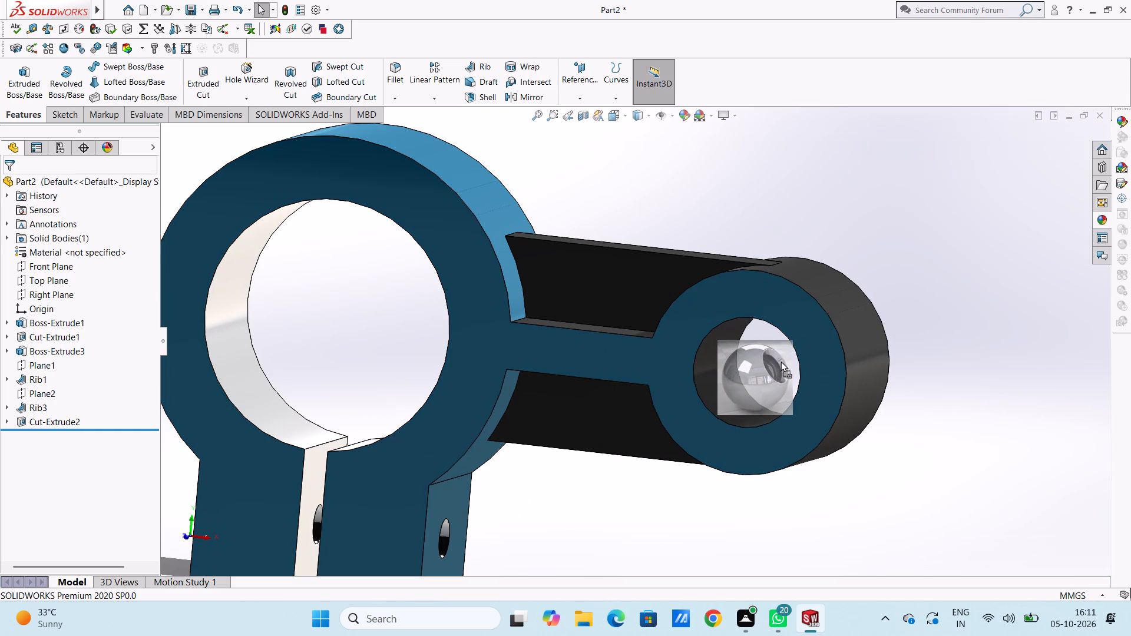
left_click_drag(781, 361, 740, 346)
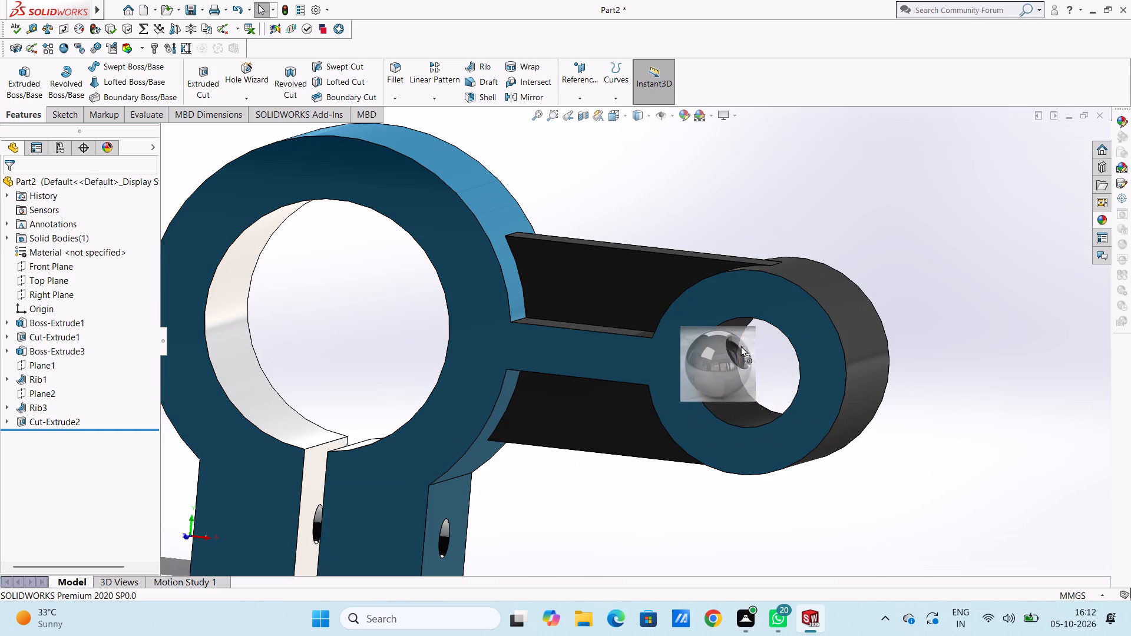
left_click_drag(740, 346, 730, 337)
left_click(730, 337)
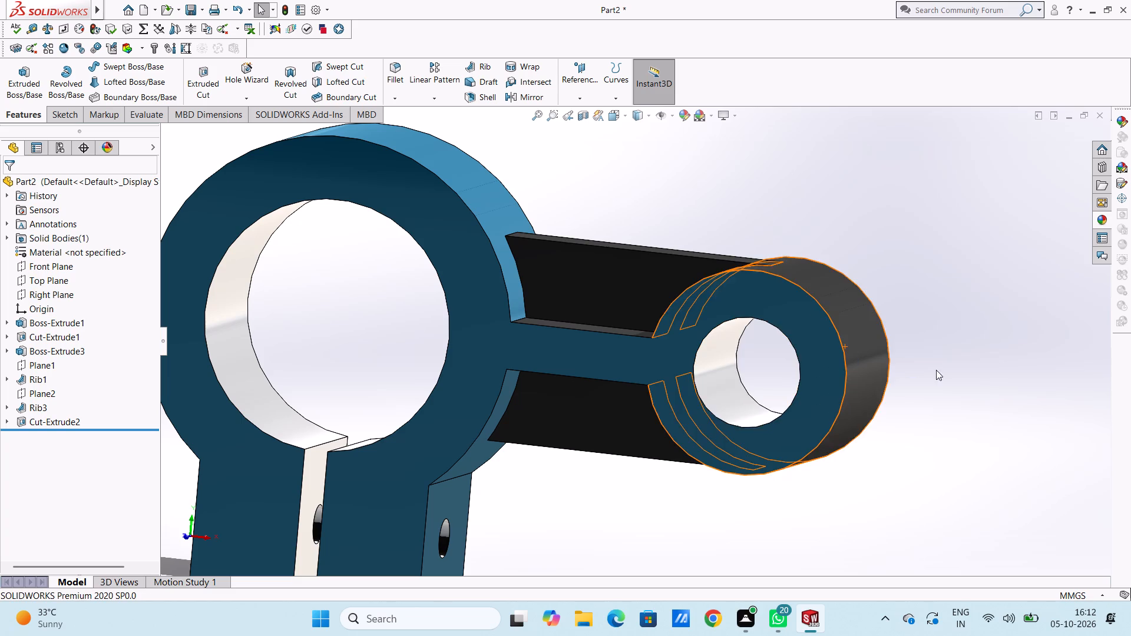
scroll(943, 375, "up", 3)
key("Escape")
key("Escape")
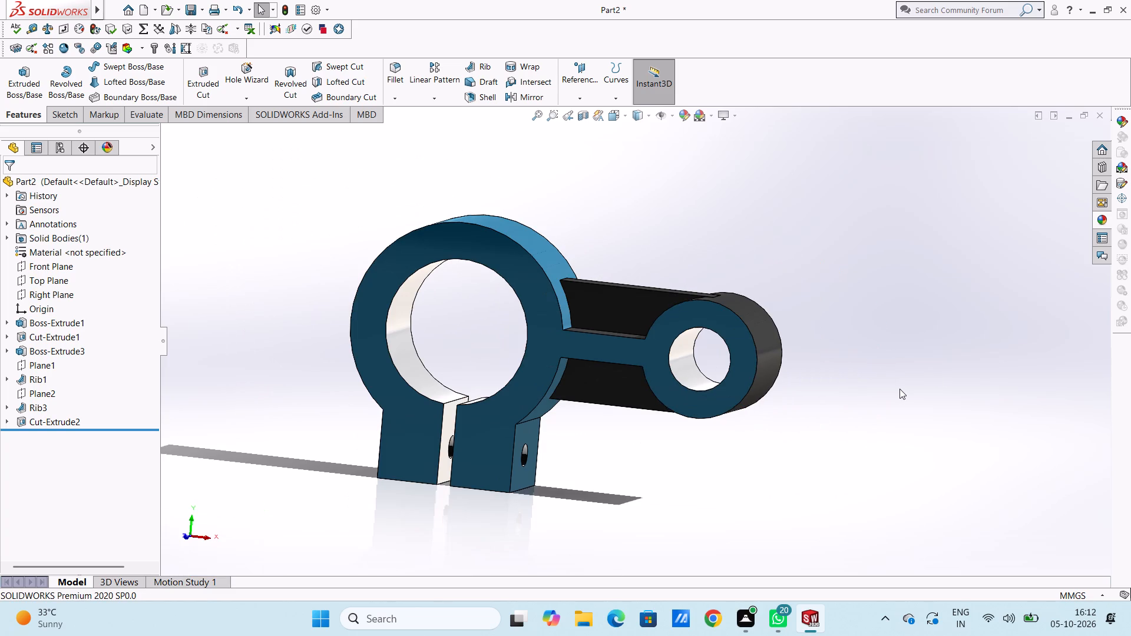
Examine the coloured clamp, arm and bores from several angles, ending in the isometric view.
key("ctrl+7")
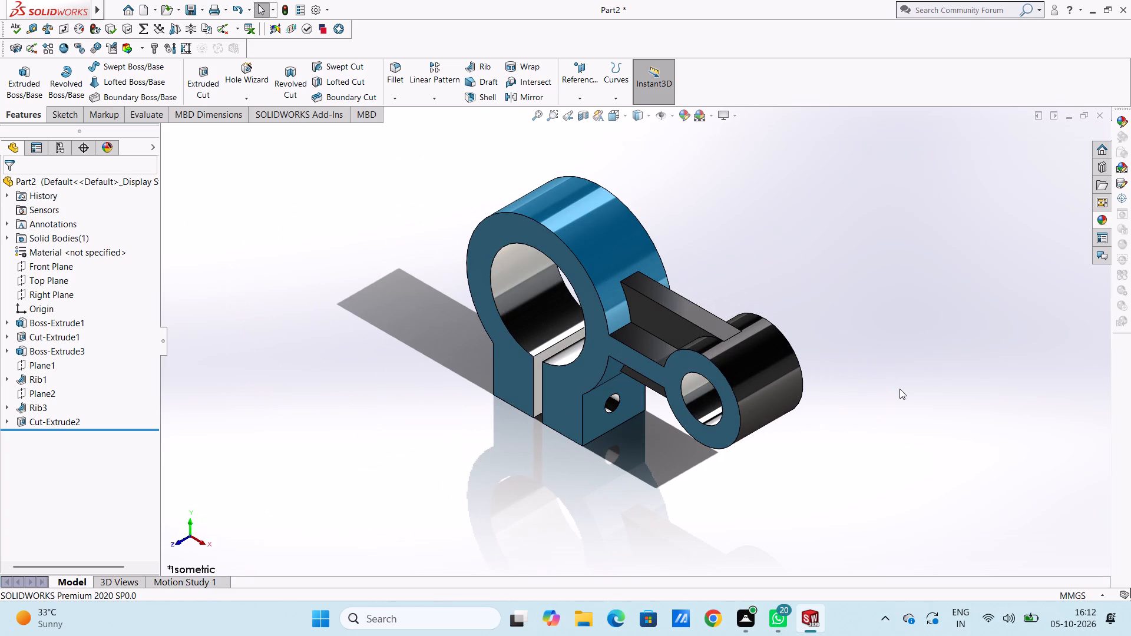
middle_click_drag(658, 471, 683, 433)
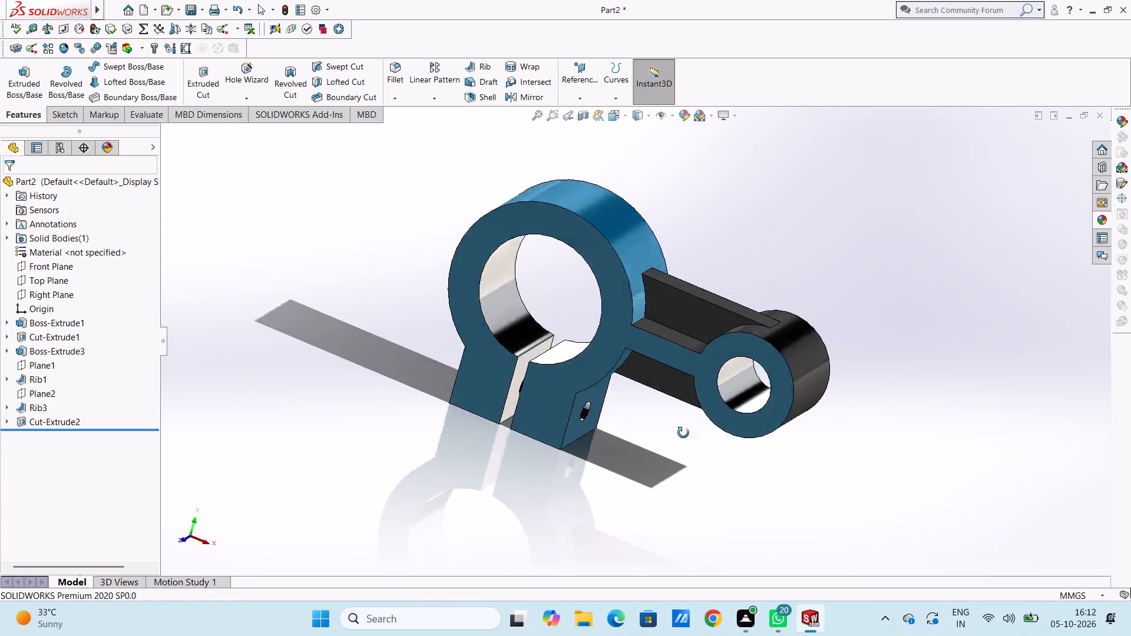
middle_click_drag(683, 433, 717, 433)
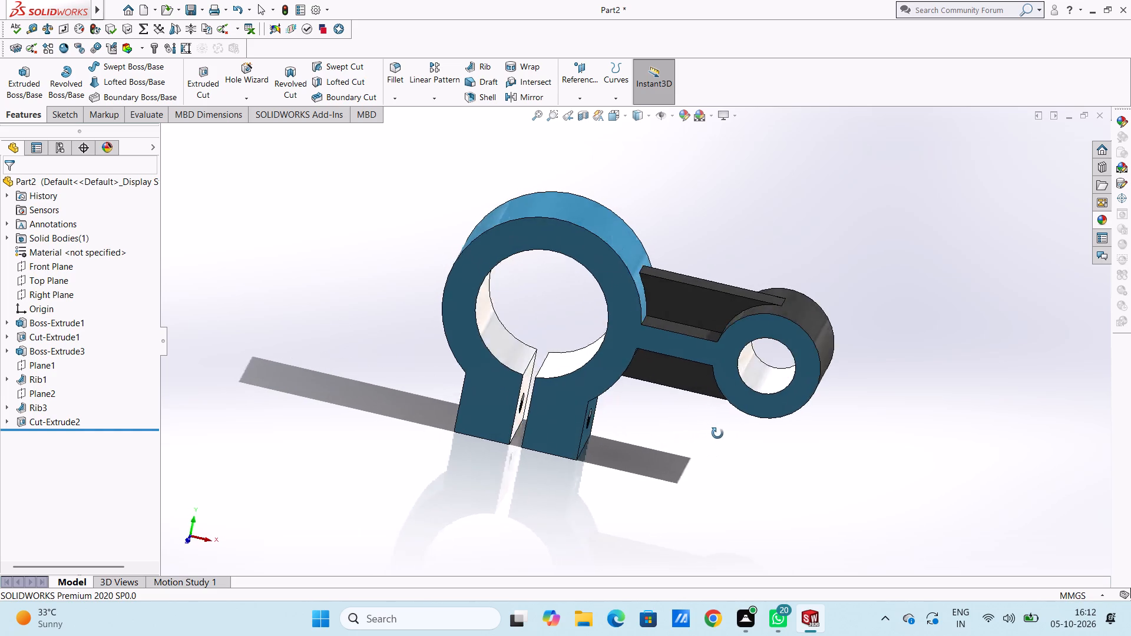
middle_click_drag(717, 433, 697, 432)
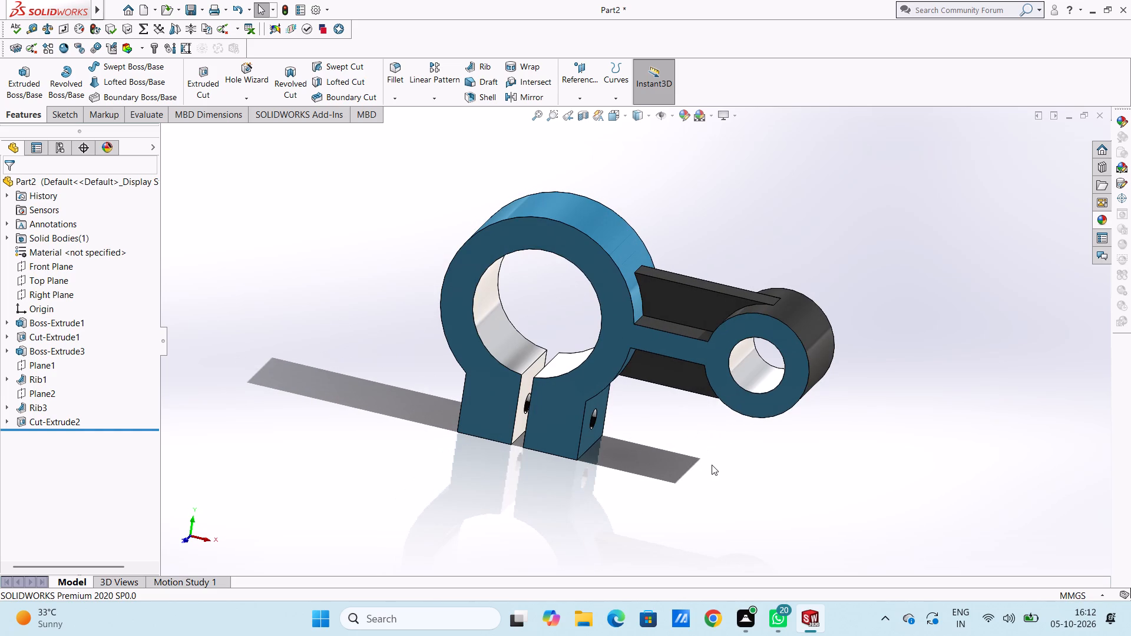
key("Escape")
key("Escape")
key("ctrl+7")
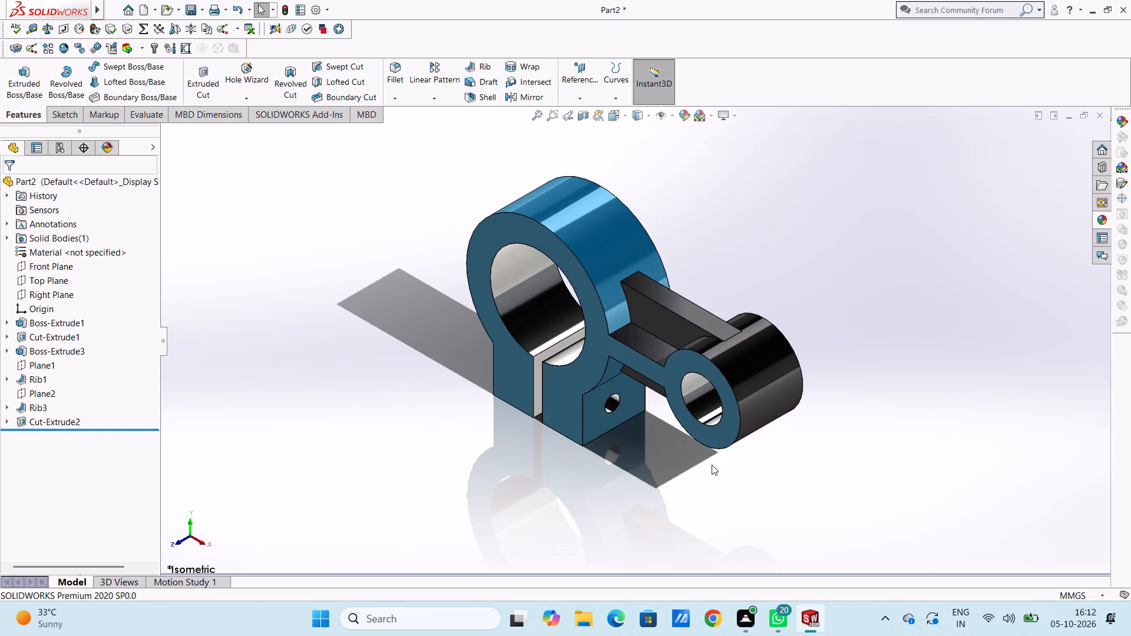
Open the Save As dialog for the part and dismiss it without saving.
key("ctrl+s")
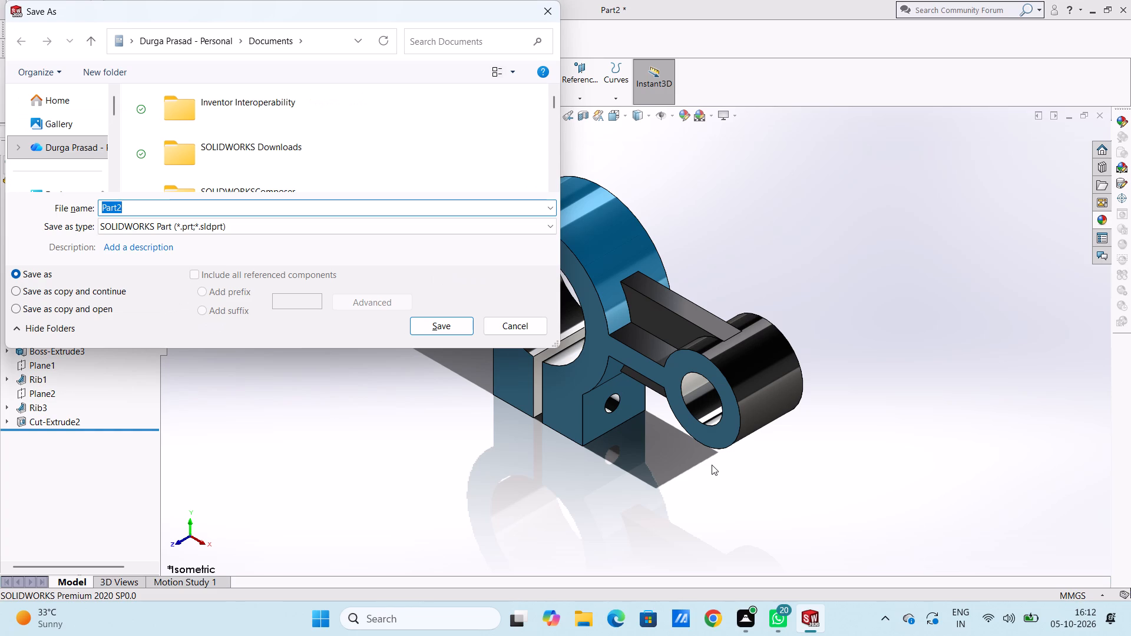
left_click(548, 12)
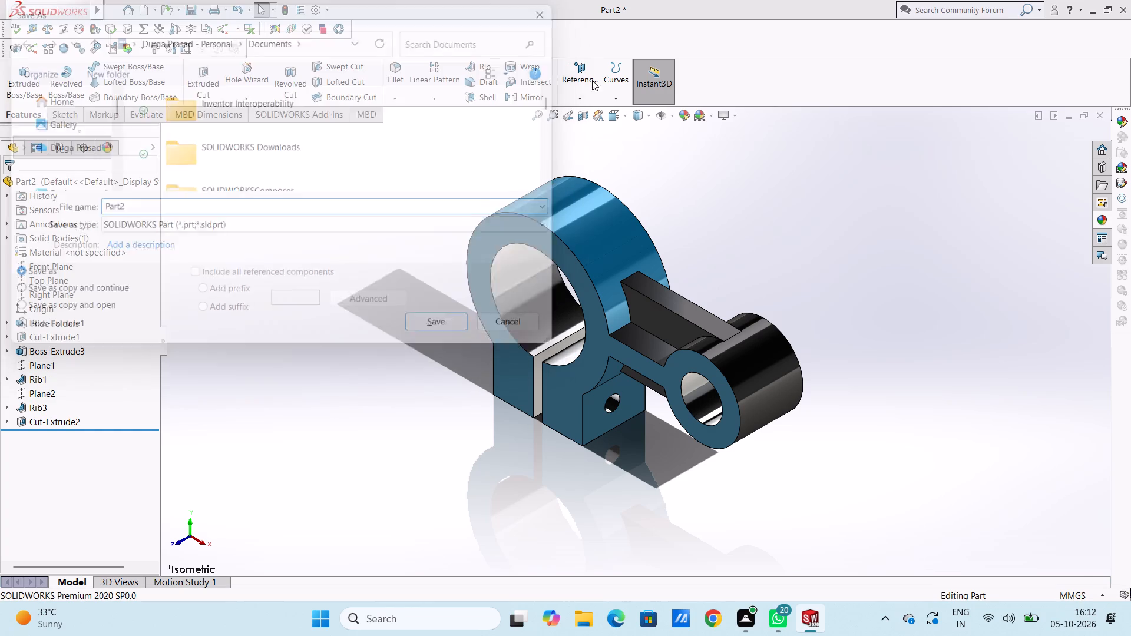
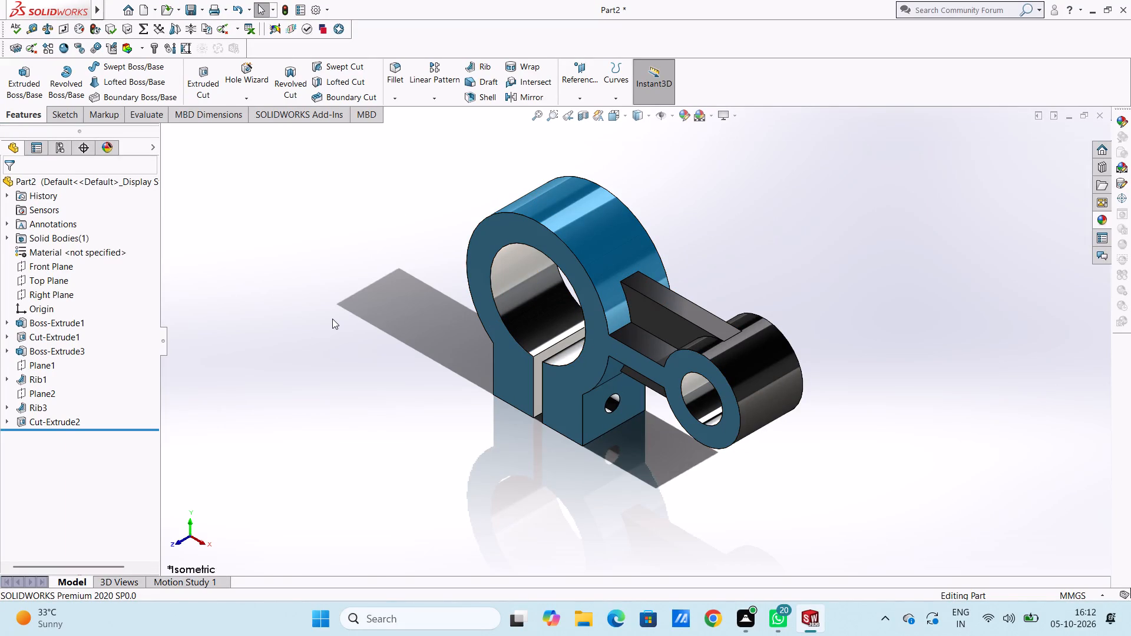
Save the part in Documents as a SOLIDWORKS Part named "Split Clamp Arm with Ø64 Bore and Ø32 Pivot Boss".
key("ctrl+s")
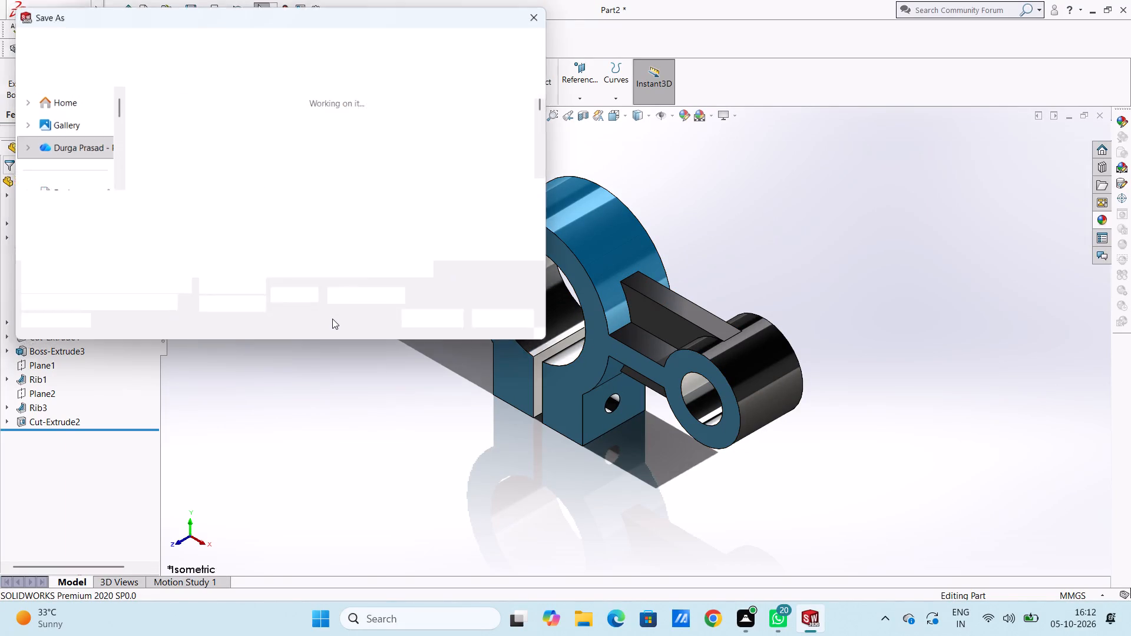
key("ctrl+v")
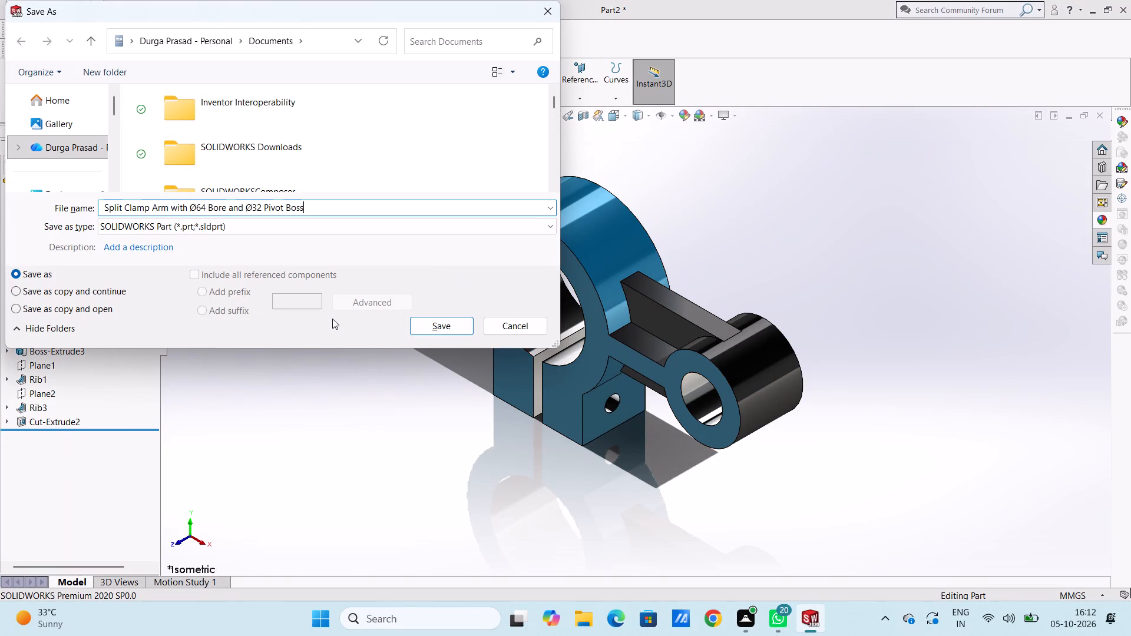
left_click(449, 326)
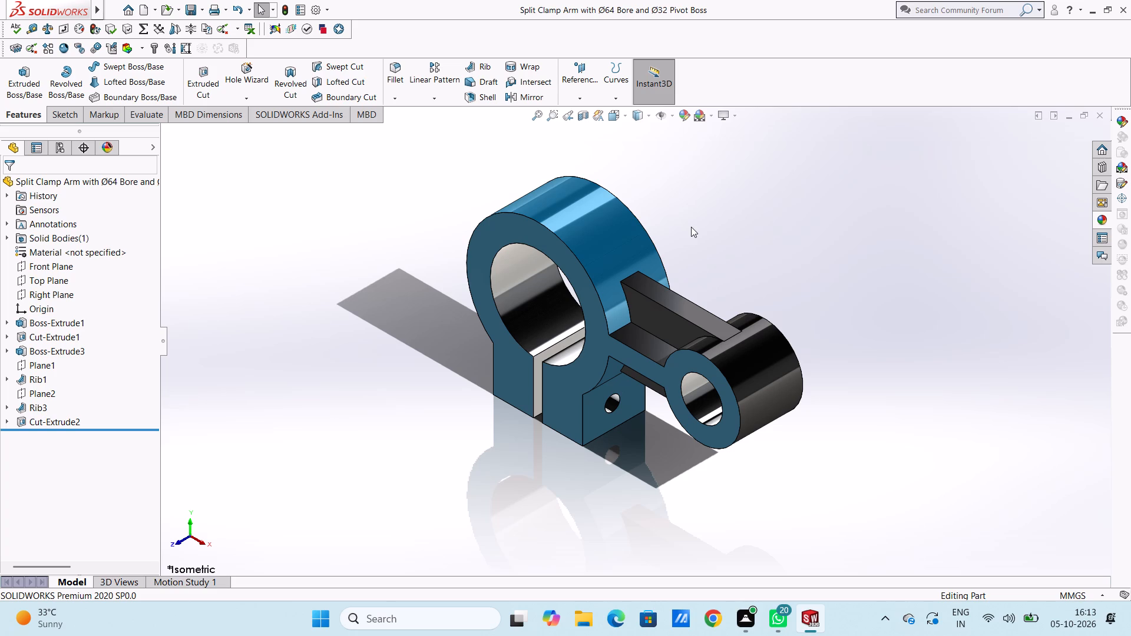
Save a PDF copy of the part in Documents under the same file name, using Adobe Portable Document Format.
left_click(201, 10)
left_click(219, 39)
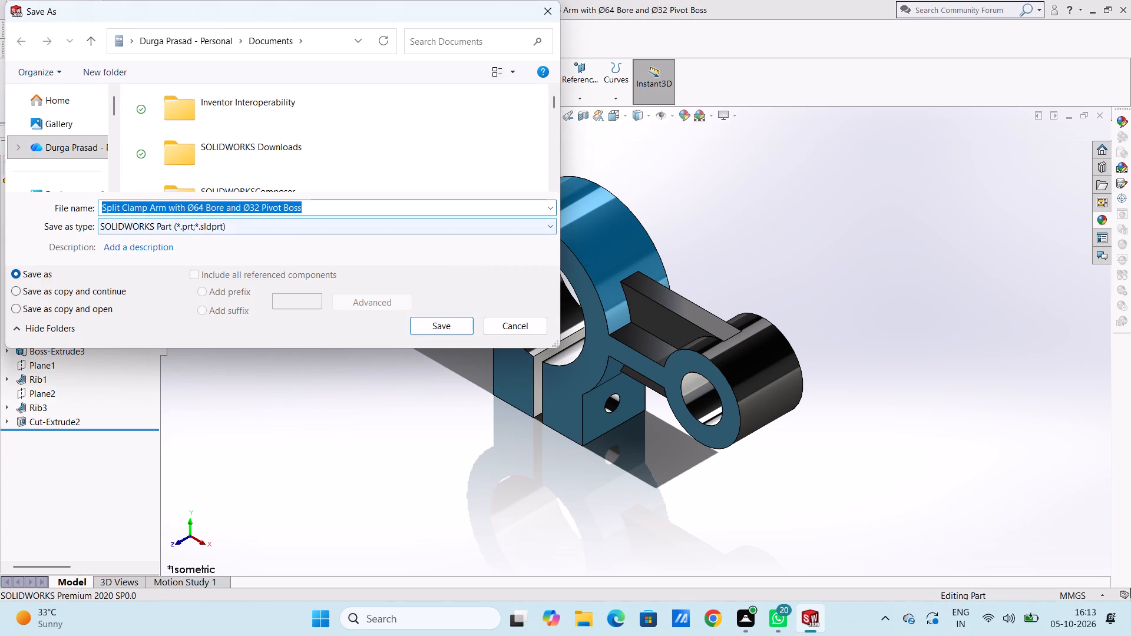
left_click(338, 228)
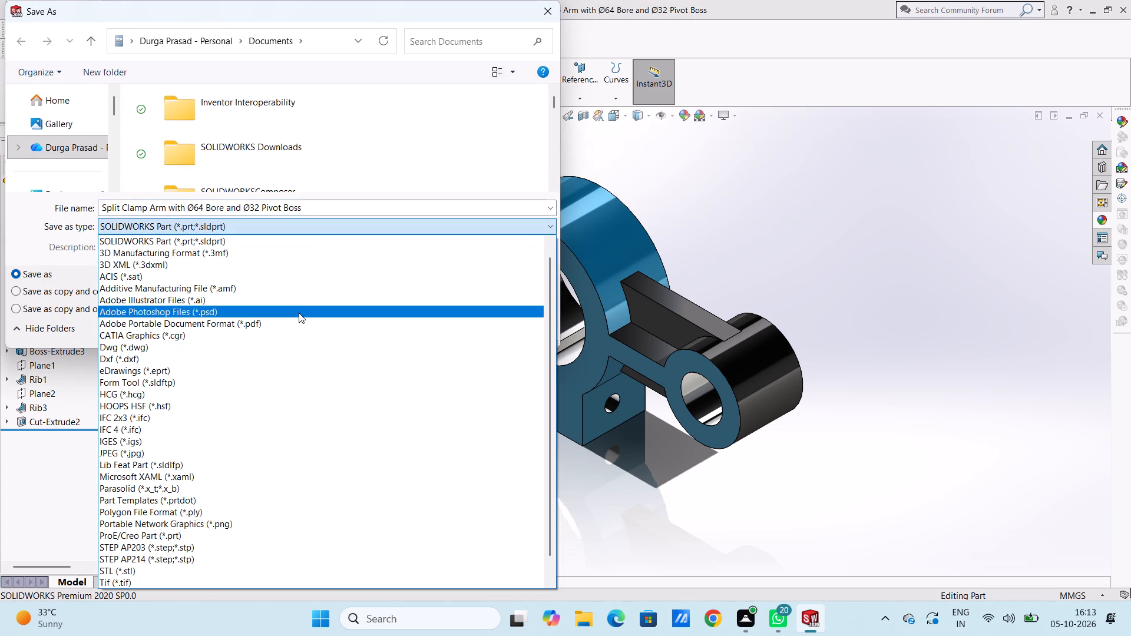
left_click(296, 322)
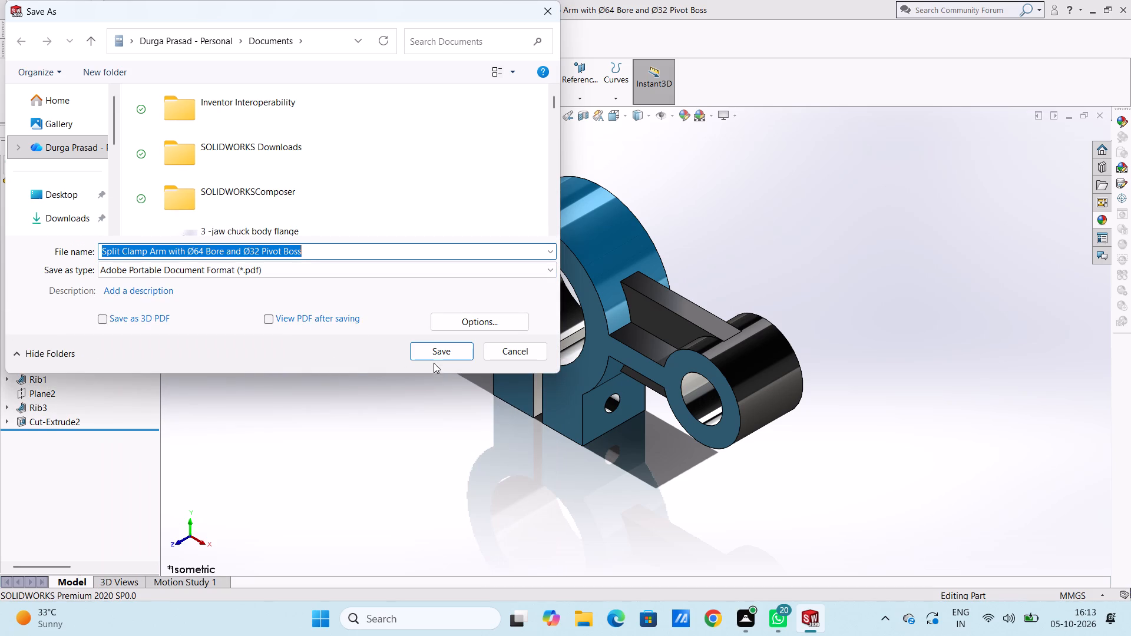
left_click(434, 359)
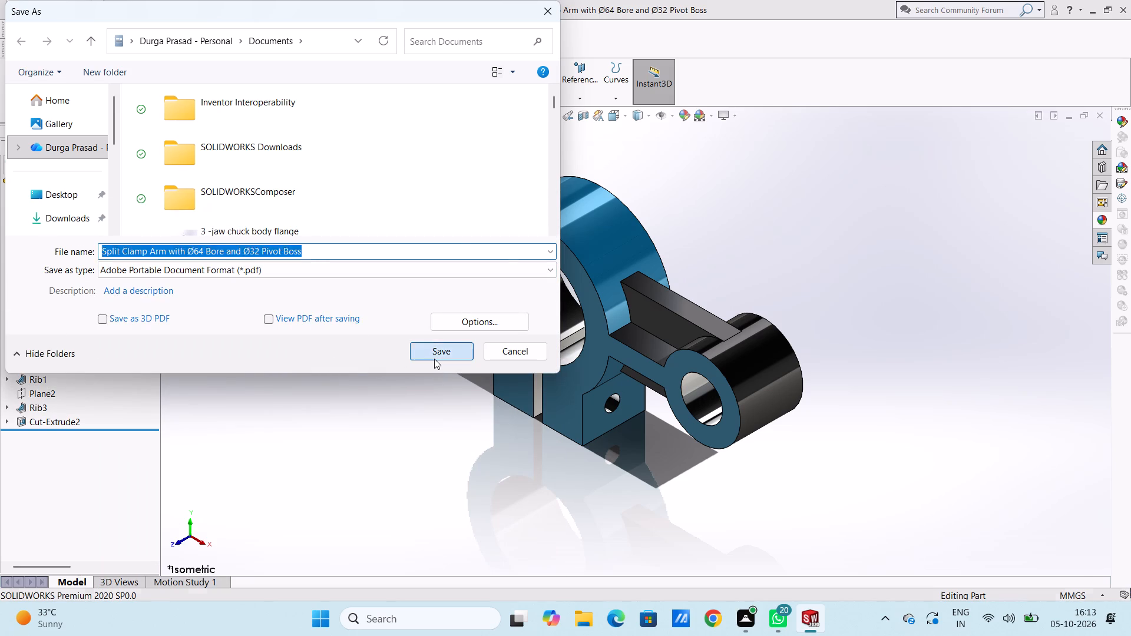